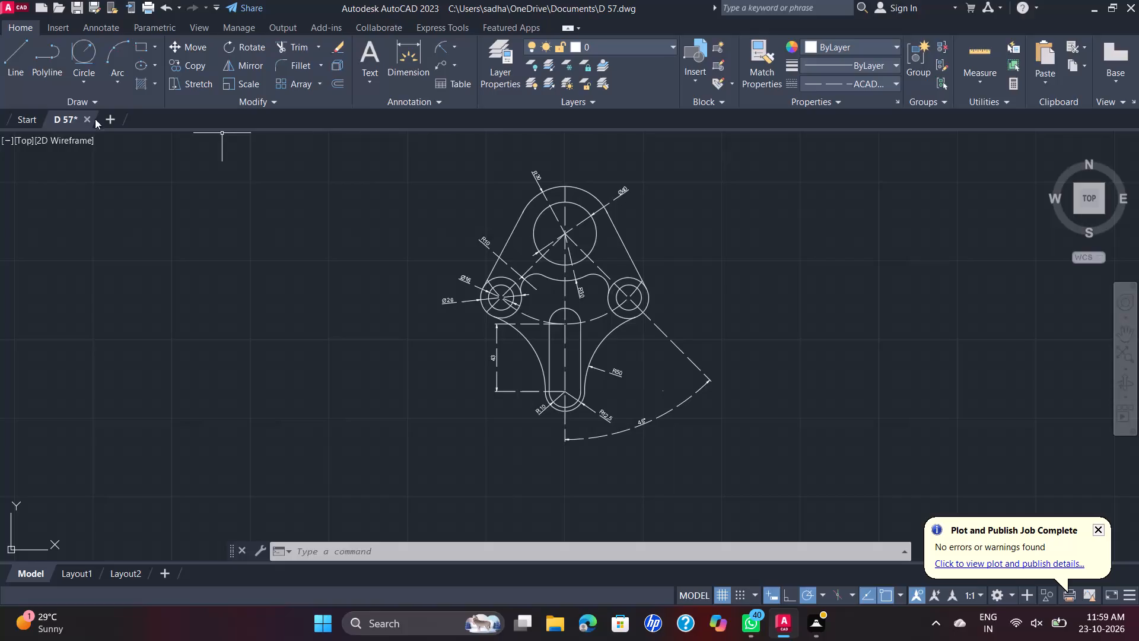
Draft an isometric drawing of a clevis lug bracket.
Close the D 57 drawing and save its changes.
click(87, 117)
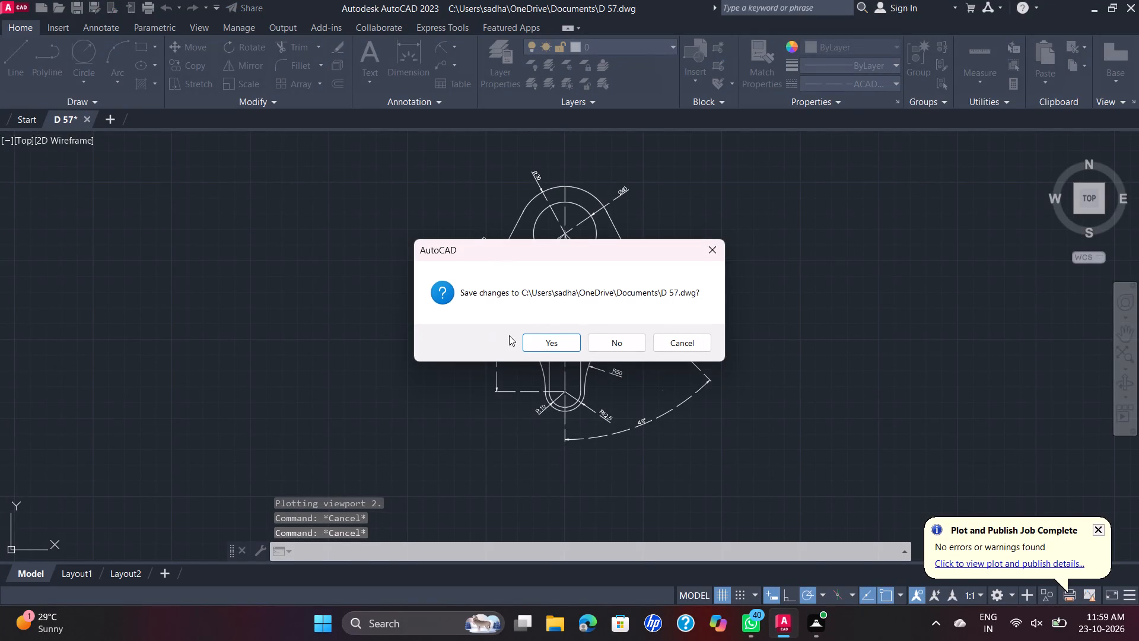
click(545, 344)
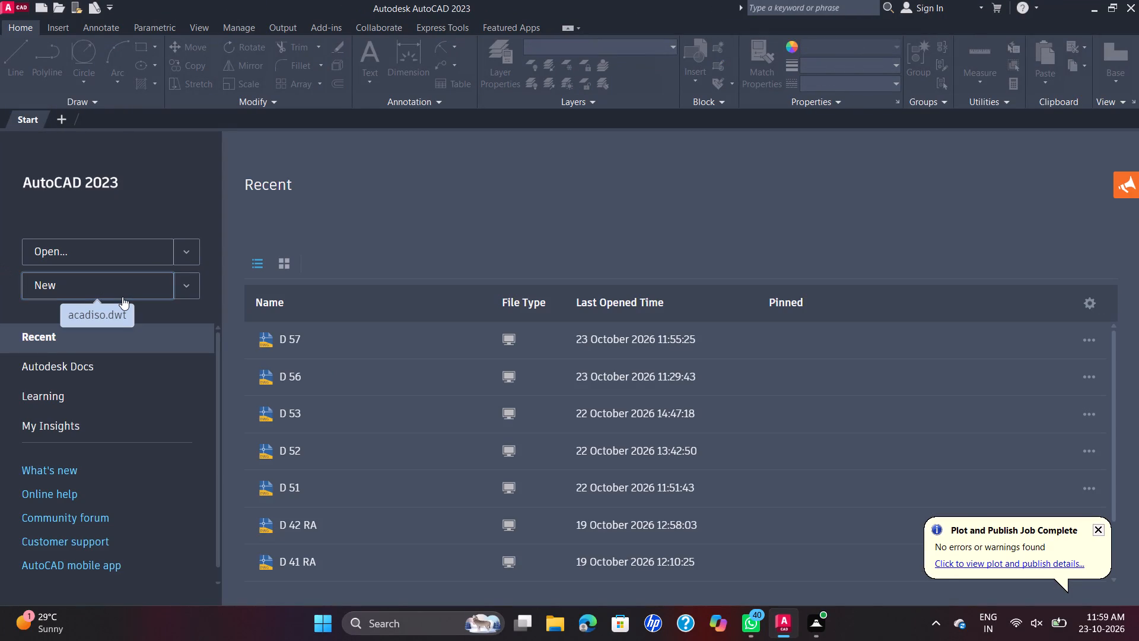
Create a new drawing from the acadiso.dwt template.
click(122, 297)
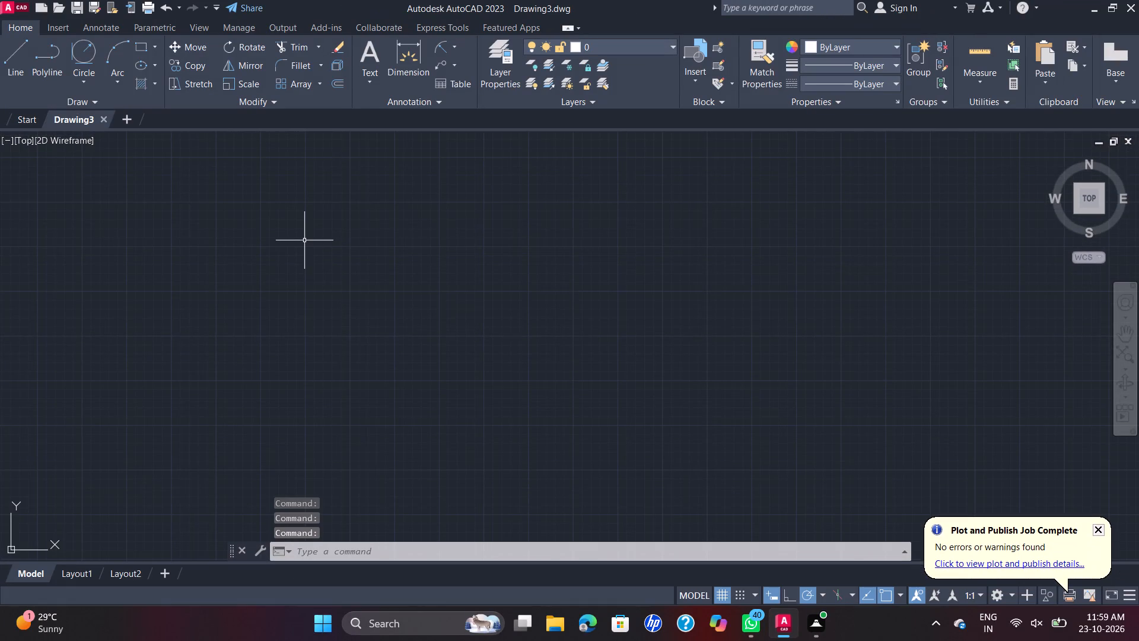
Set the drawing units' length precision to two decimal places (0.00).
text(UN)
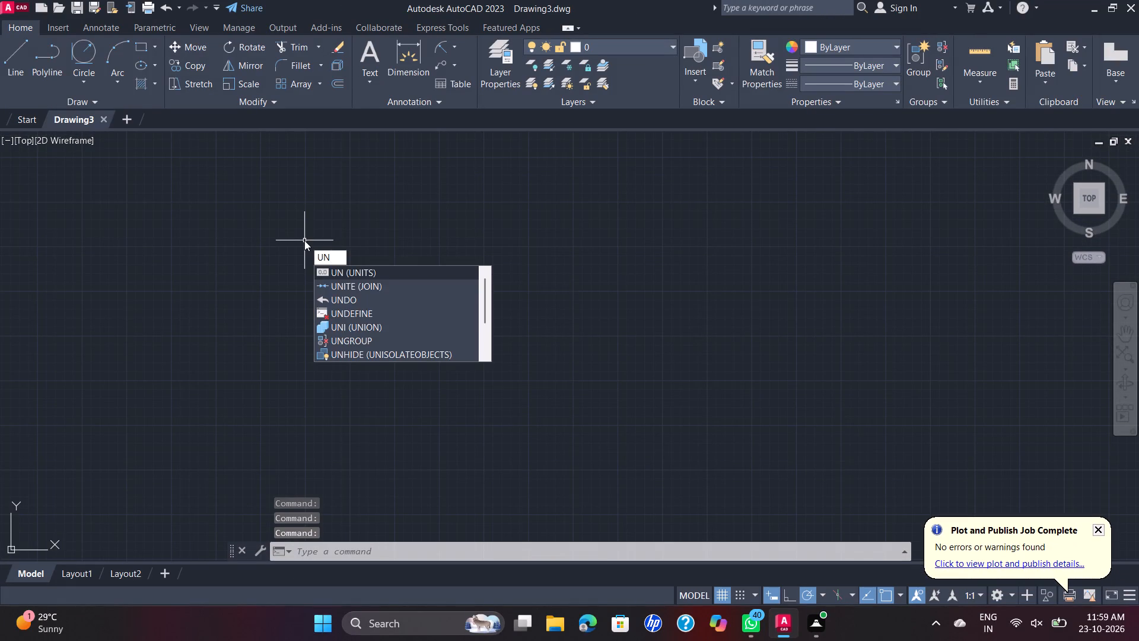
key(Return)
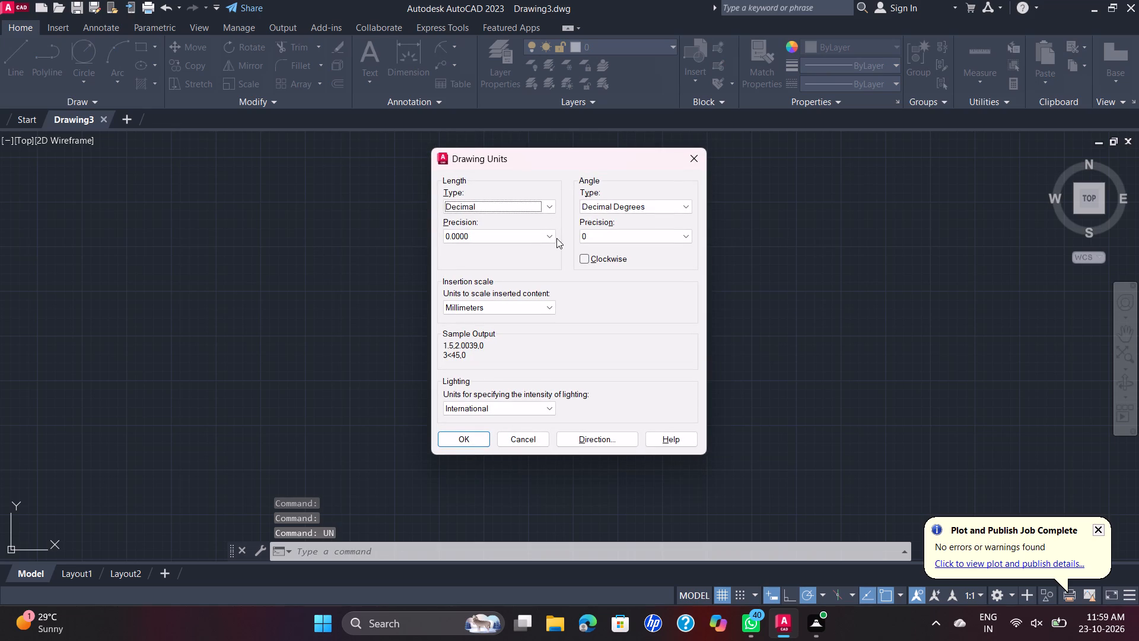
click(558, 238)
click(551, 236)
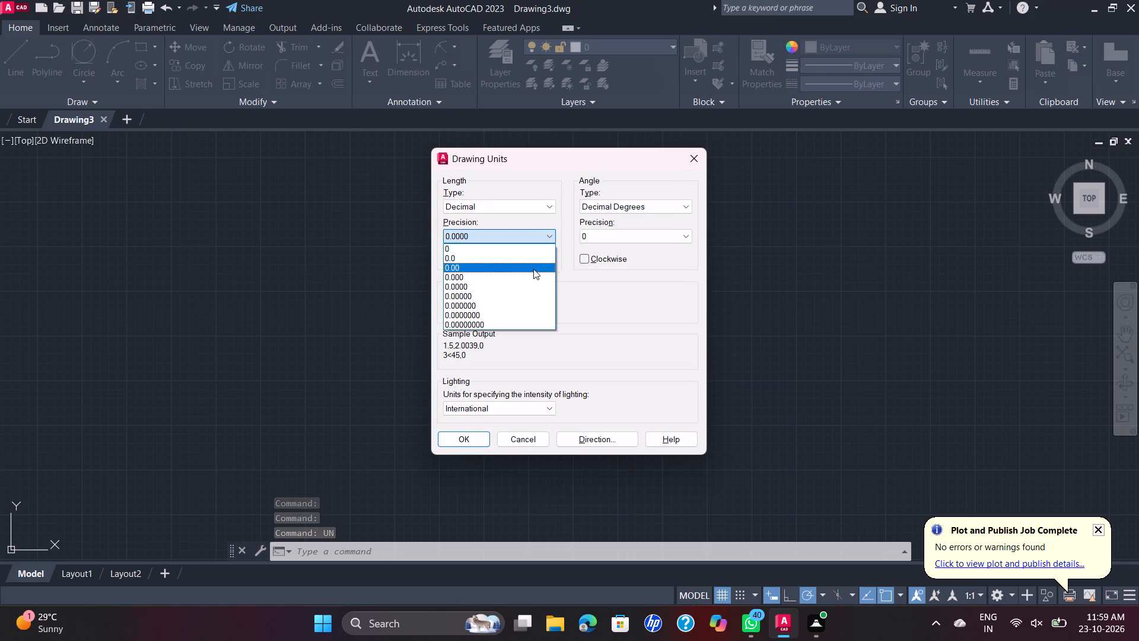
click(533, 269)
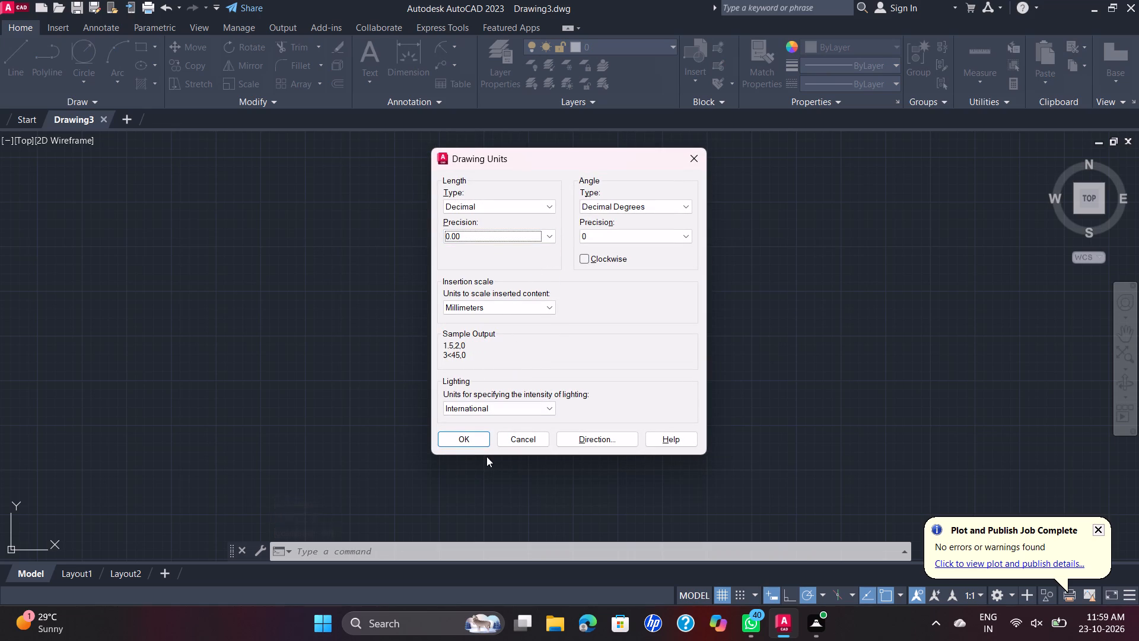
click(470, 436)
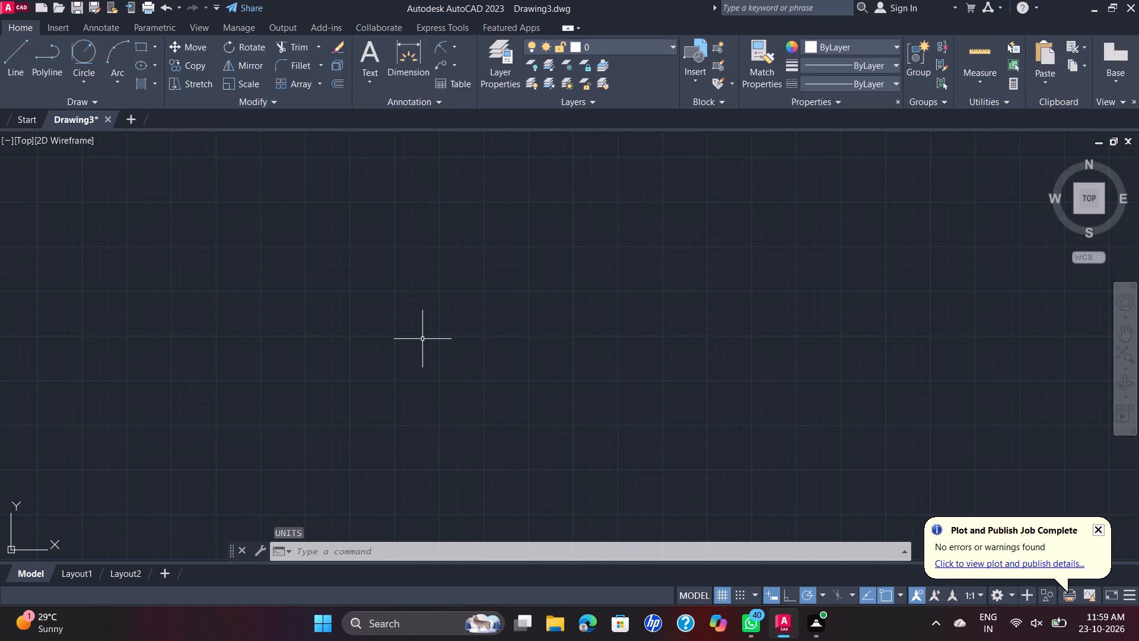
Set the model space limits from 0,0 to 150,150.
text(LI)
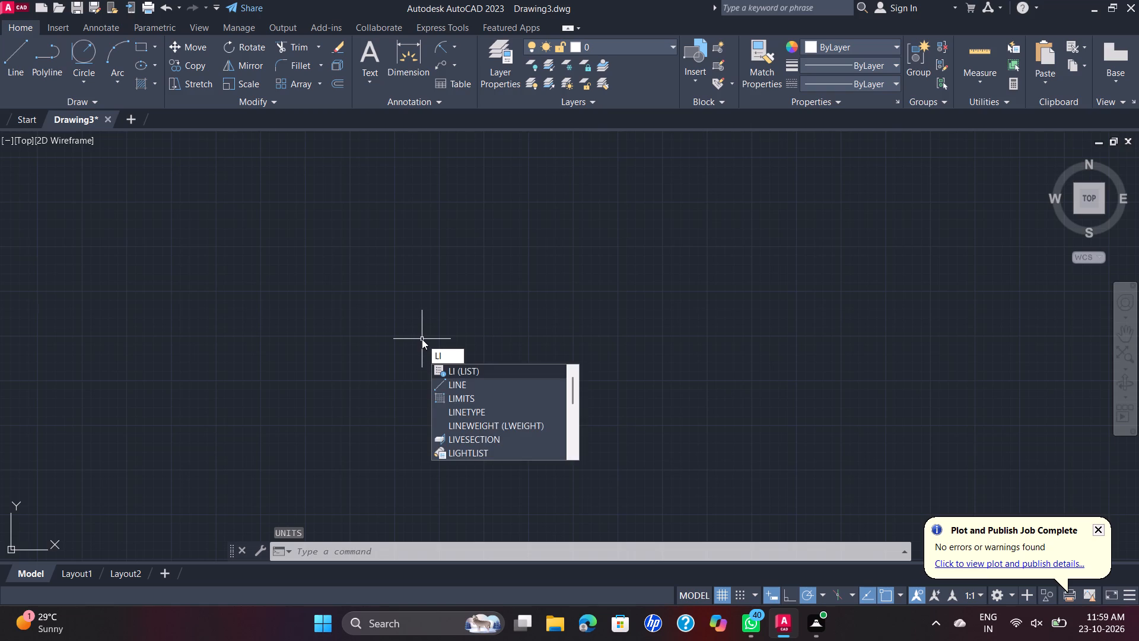
key(m)
key(Return)
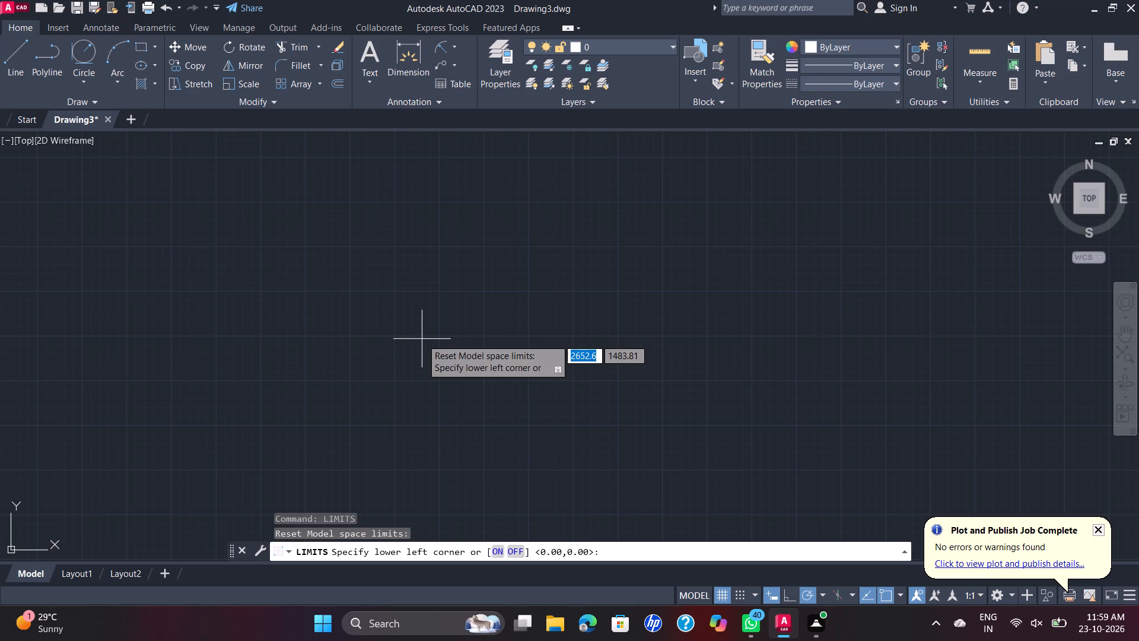
text(0,0)
key(Return)
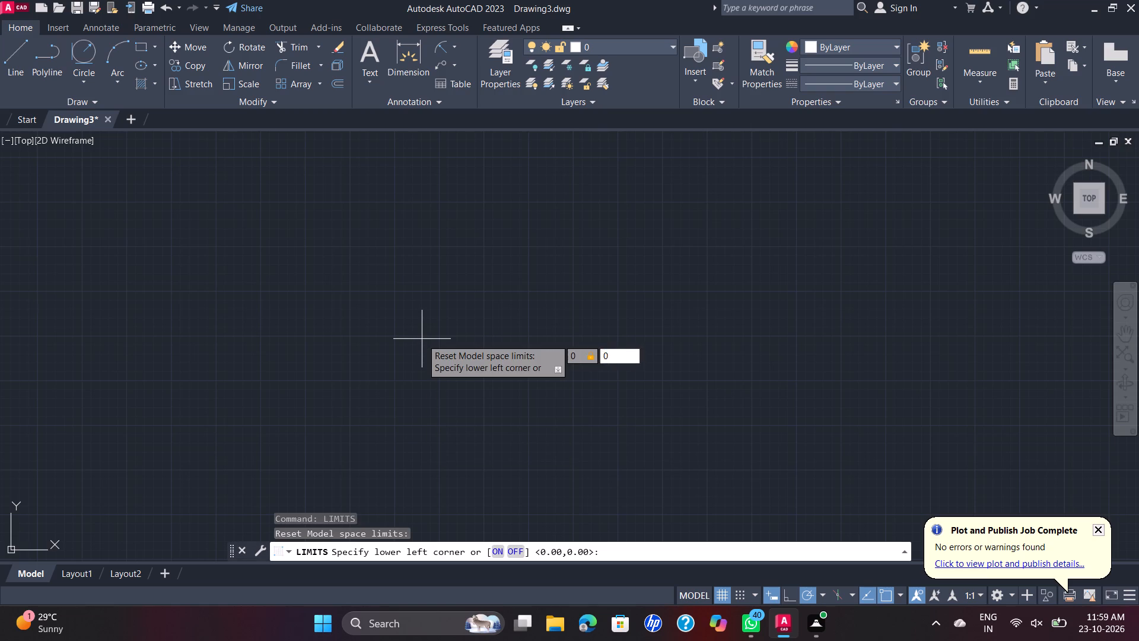
text(150)
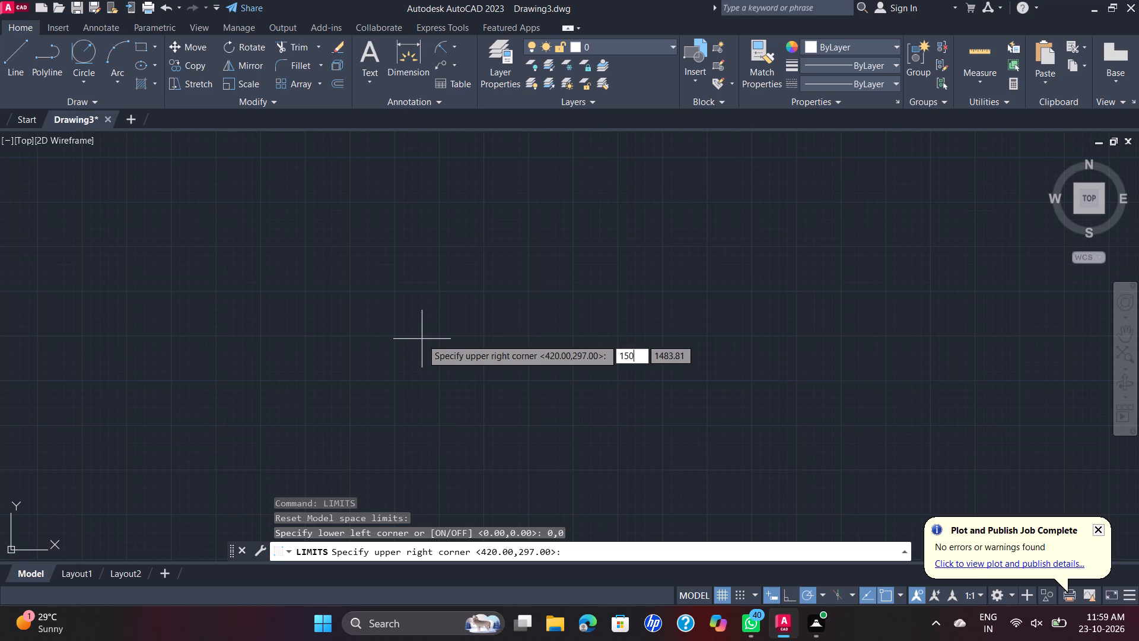
text(,150)
key(Return)
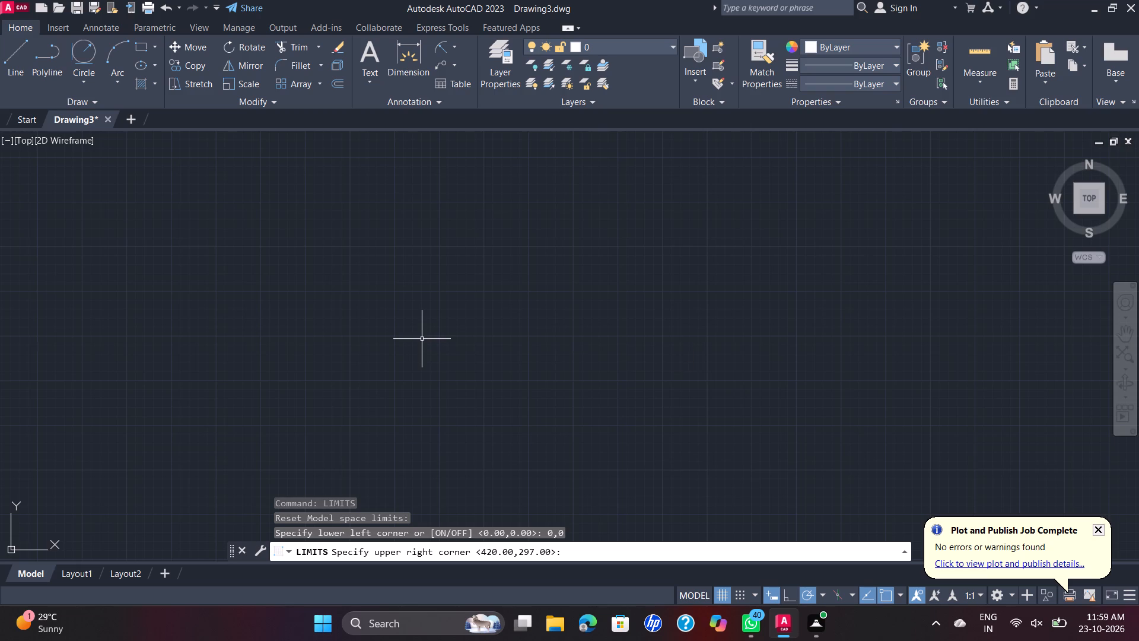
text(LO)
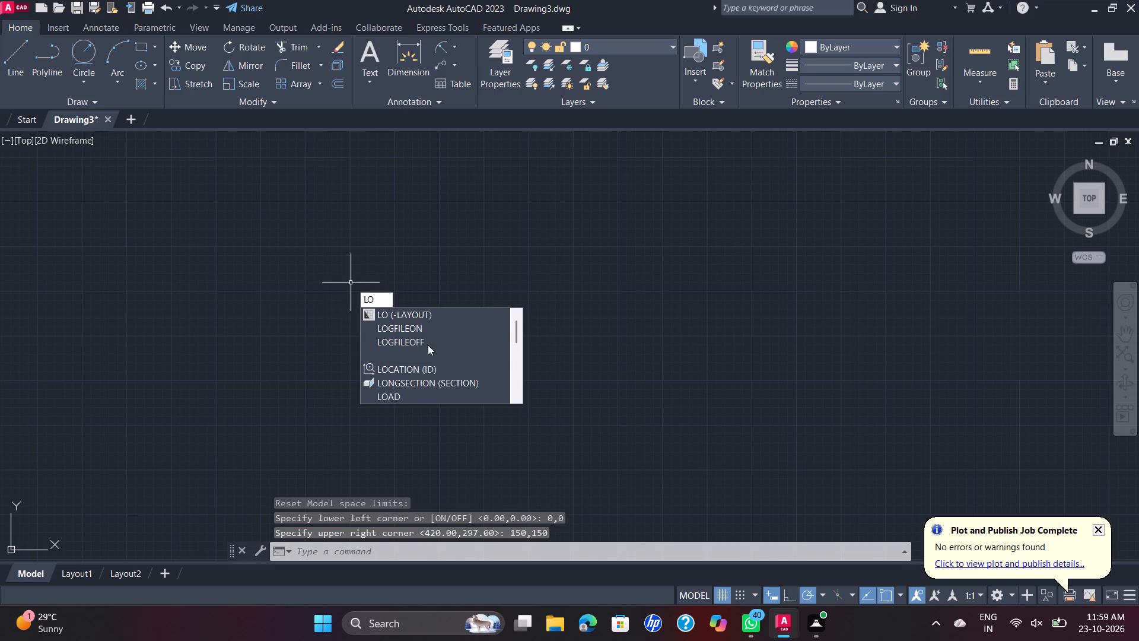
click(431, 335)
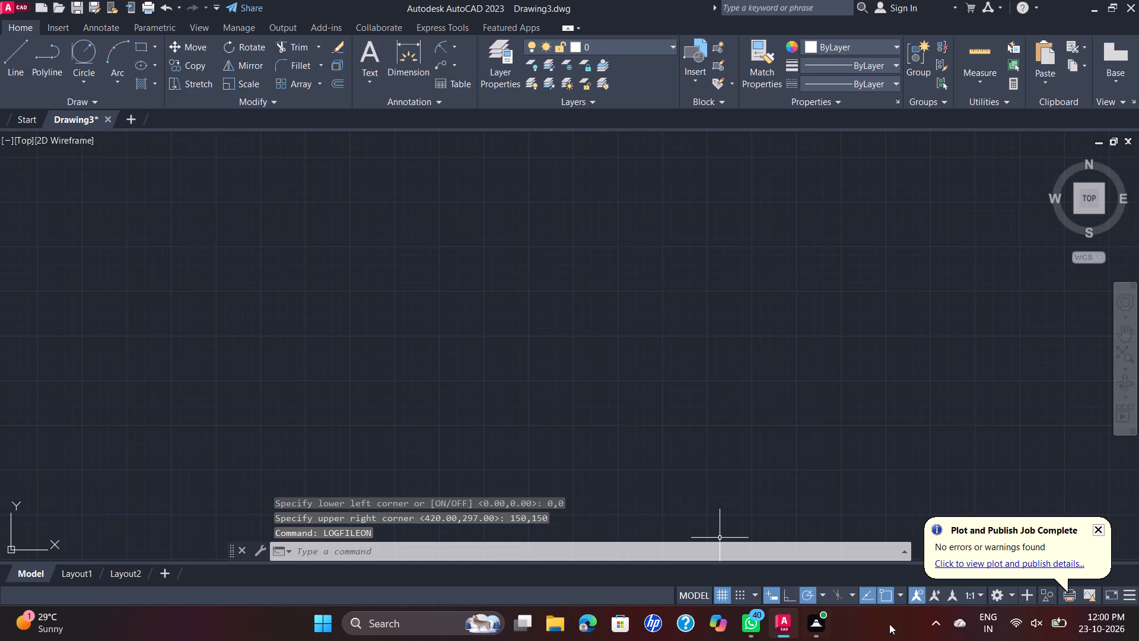
Turn on isometric drafting with the left isoplane.
click(841, 594)
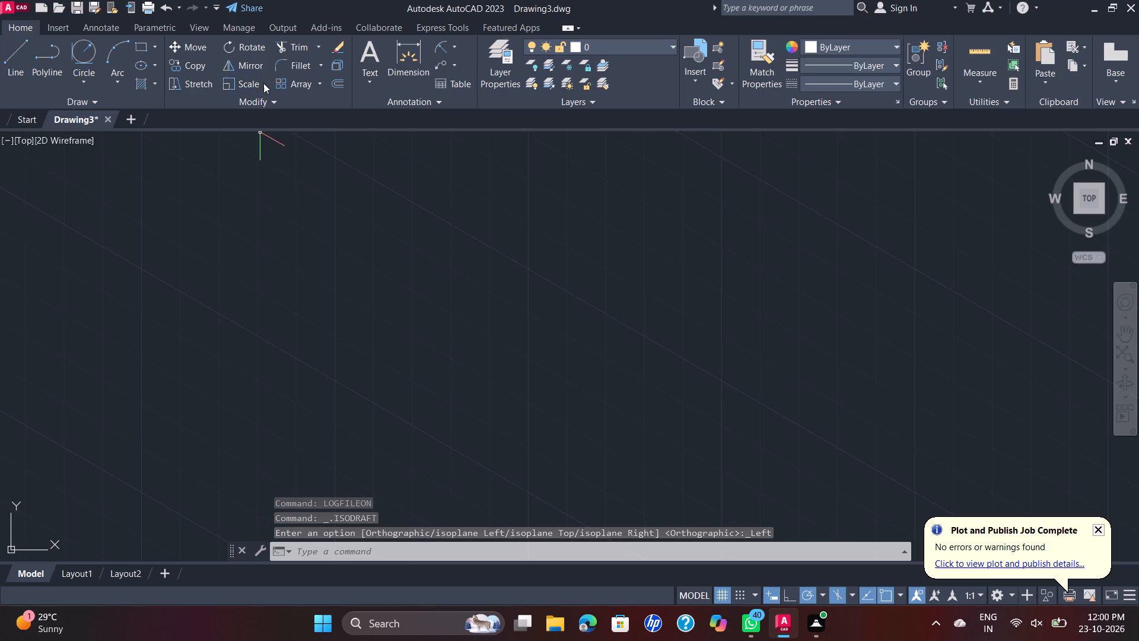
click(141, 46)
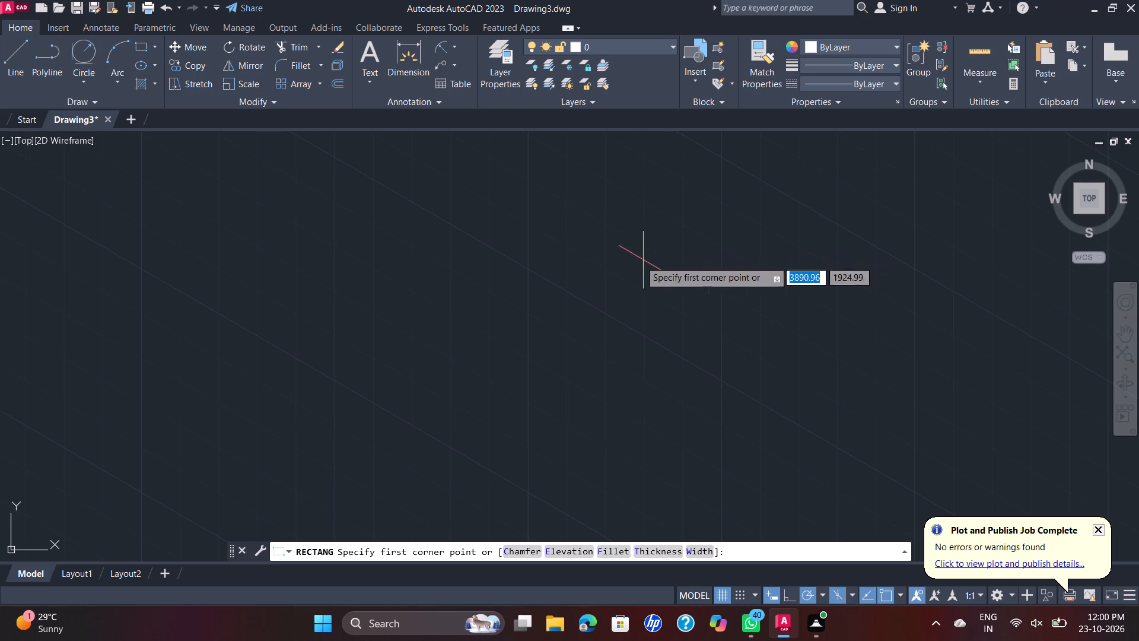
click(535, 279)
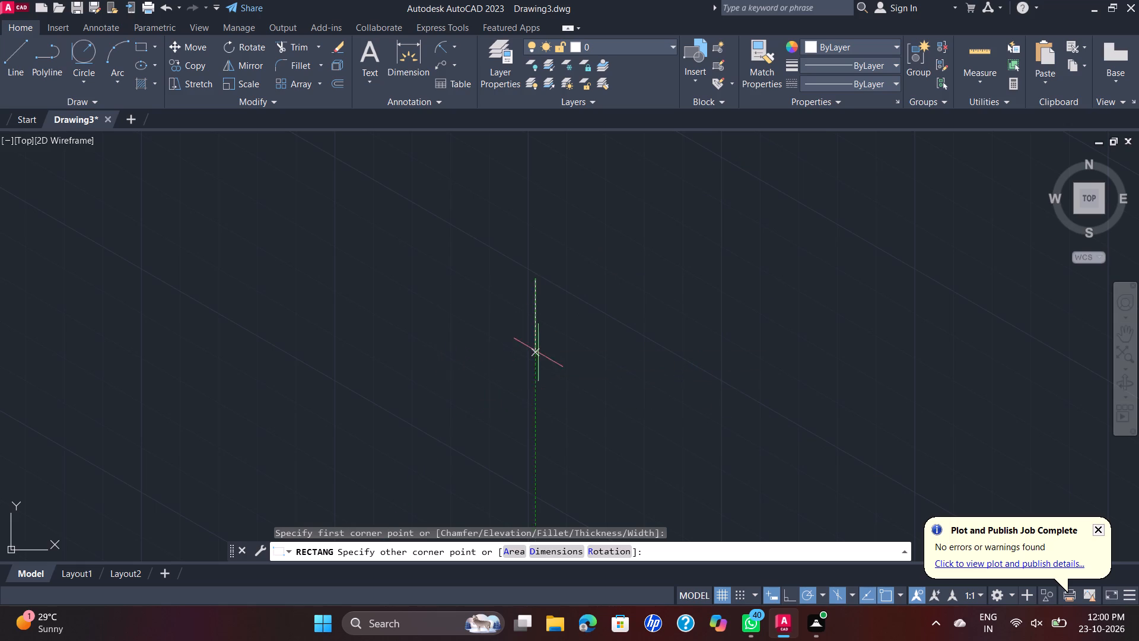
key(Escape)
Draw a closed isometric rectangle with lines, its long sides 100 mm at 330° and its short sides 40 mm.
click(11, 66)
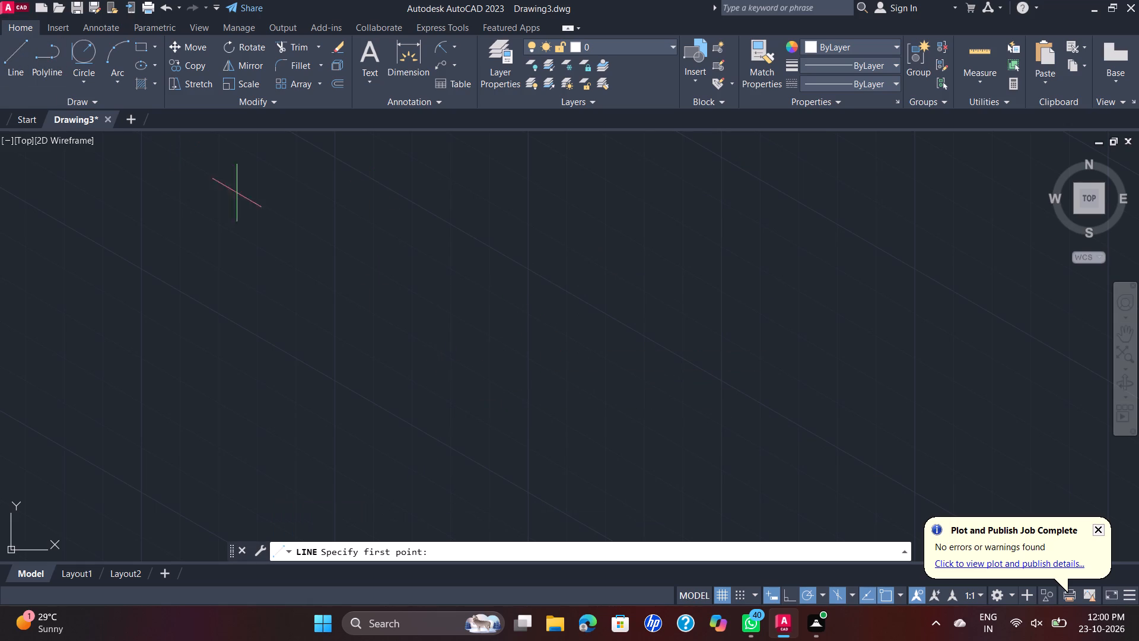
click(419, 334)
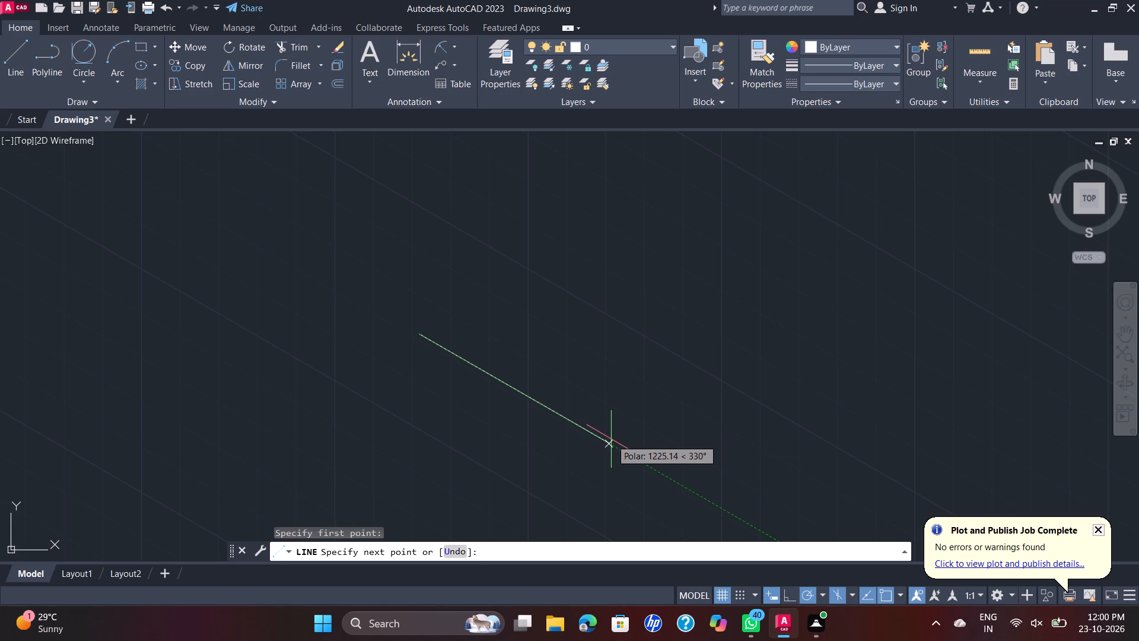
key(1)
text(00)
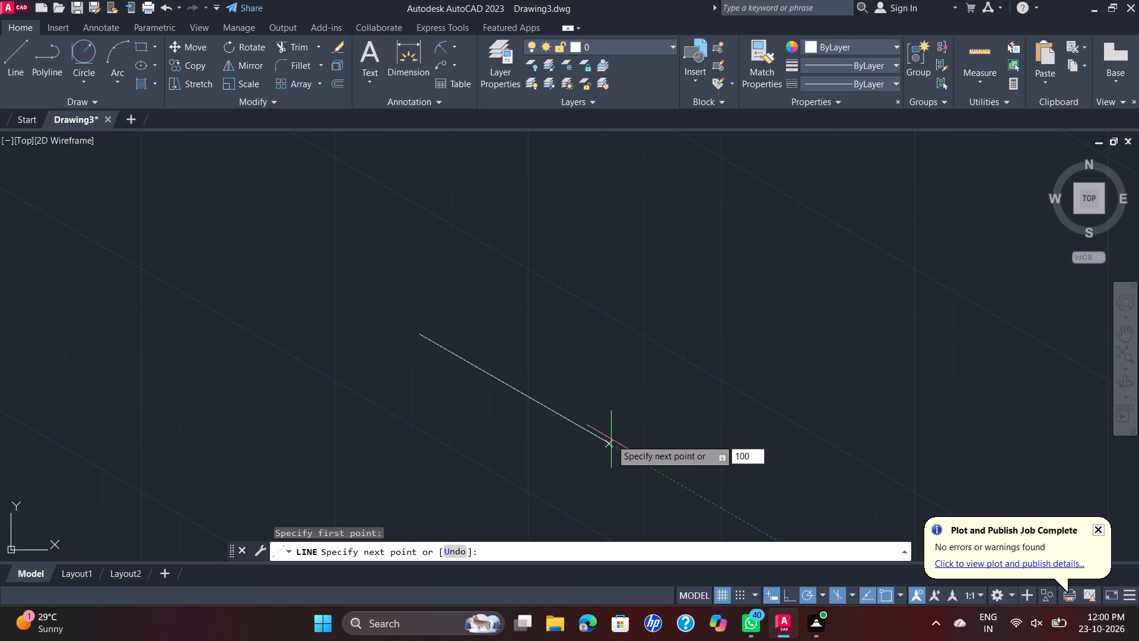
key(Return)
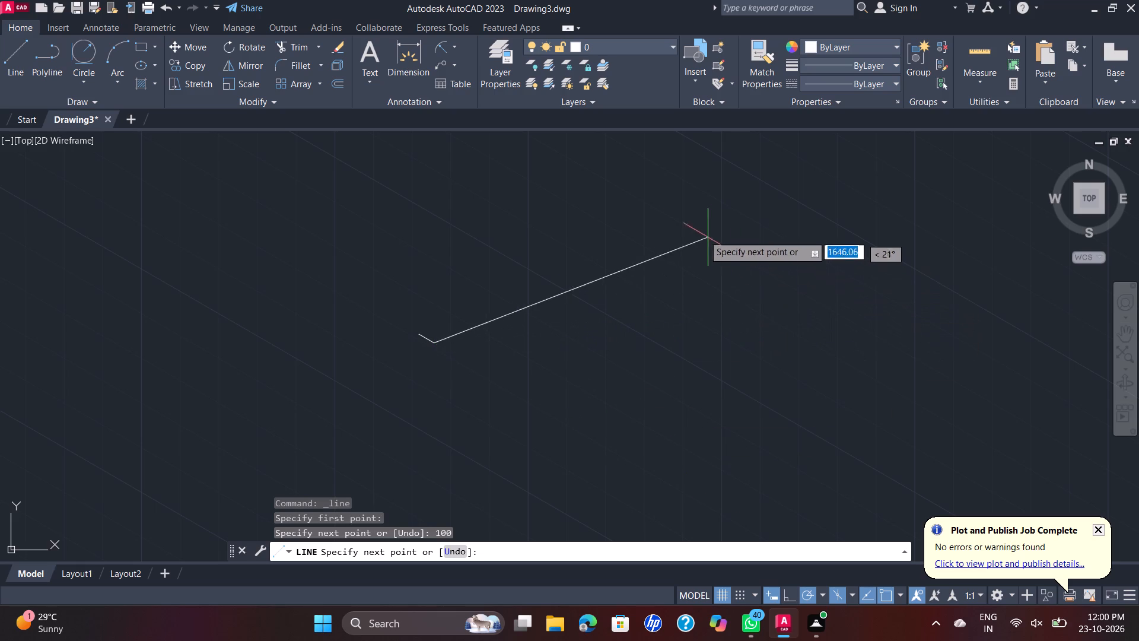
text(40)
key(Return)
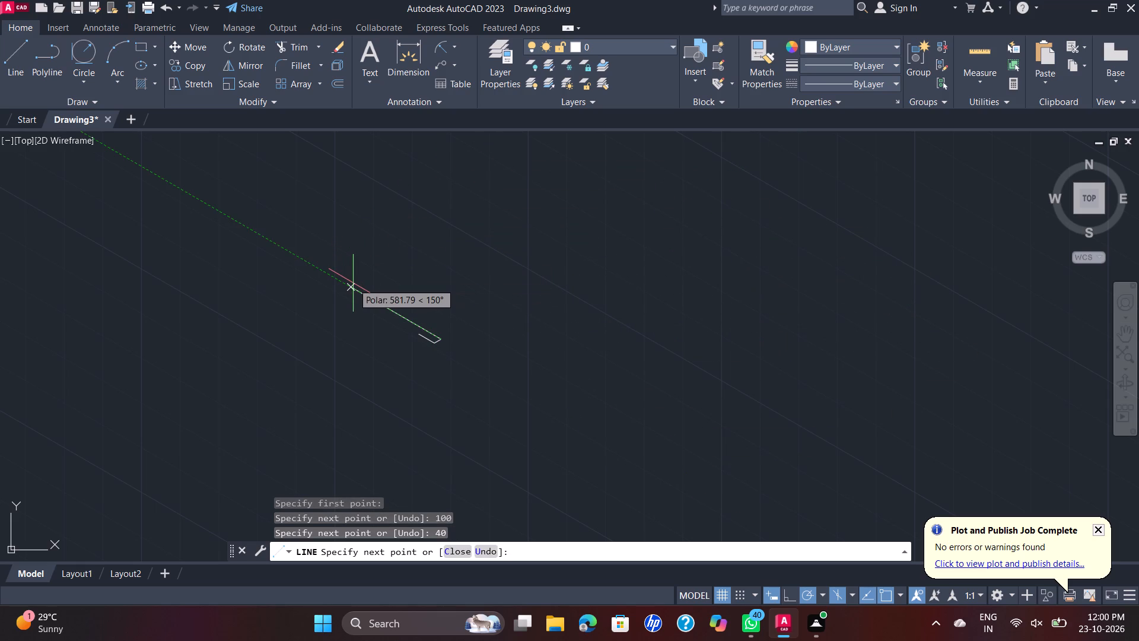
text(100)
key(Return)
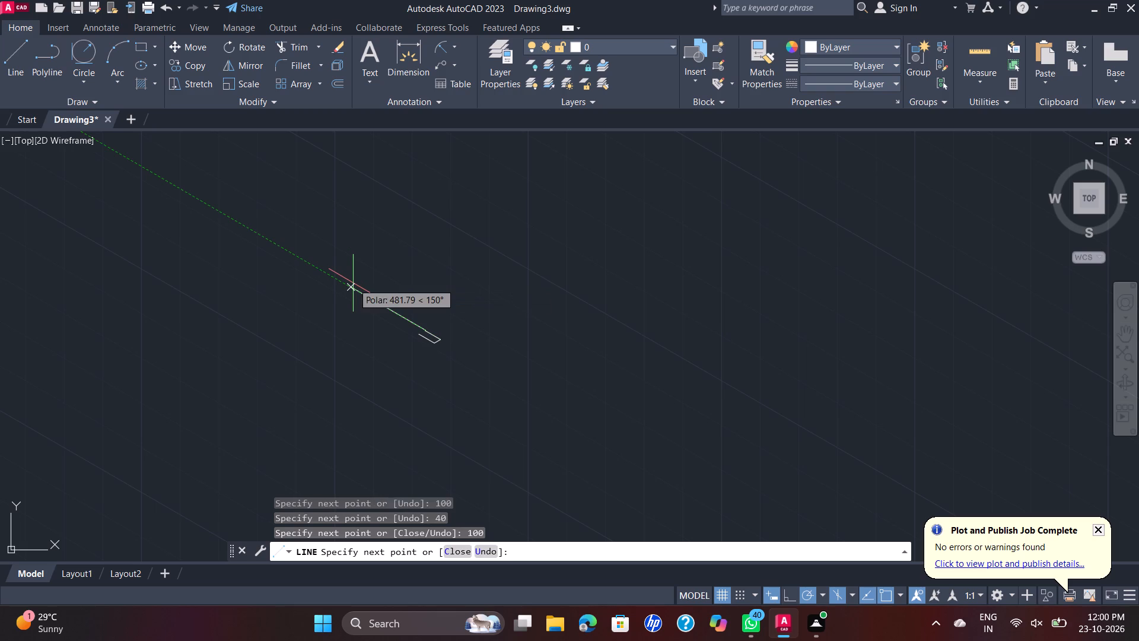
scroll(389, 319, up, 4)
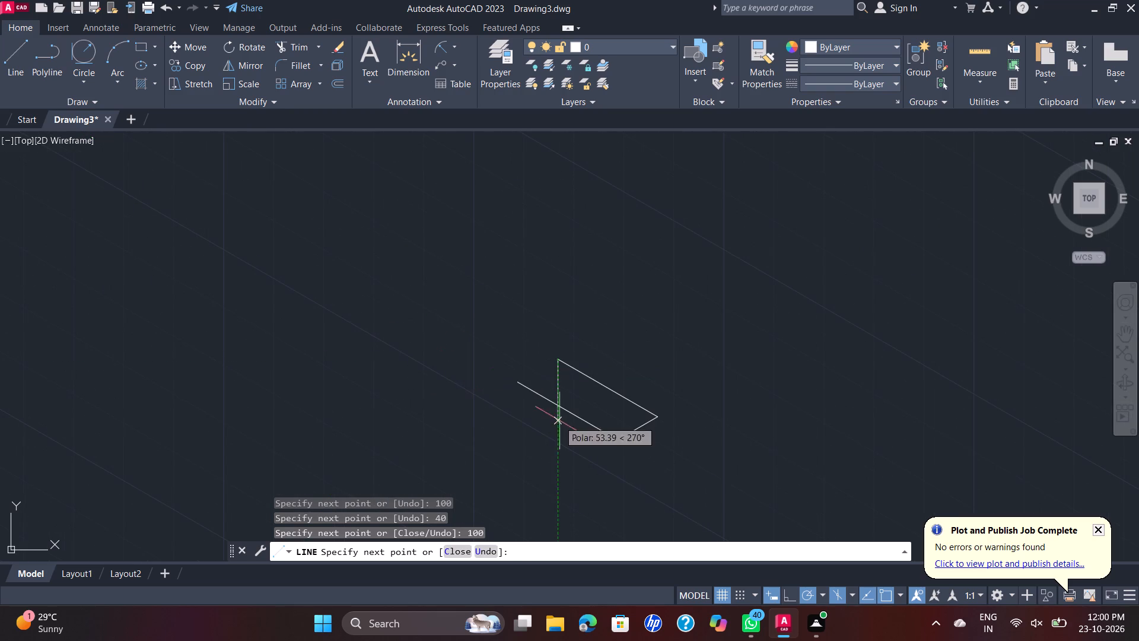
scroll(541, 361, up, 2)
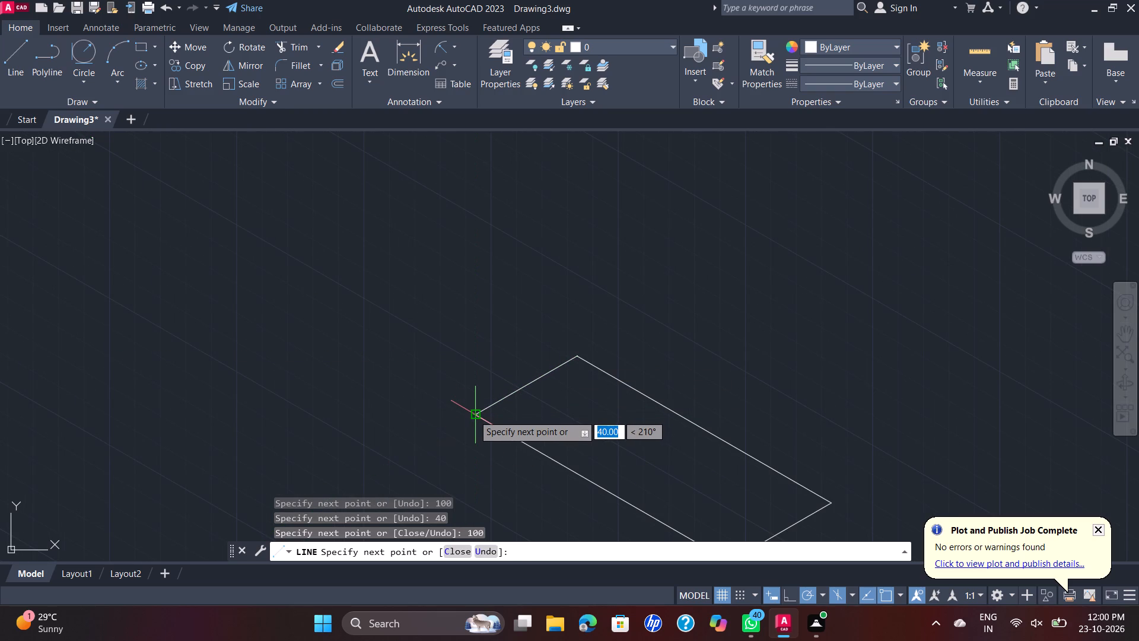
click(473, 415)
key(Escape)
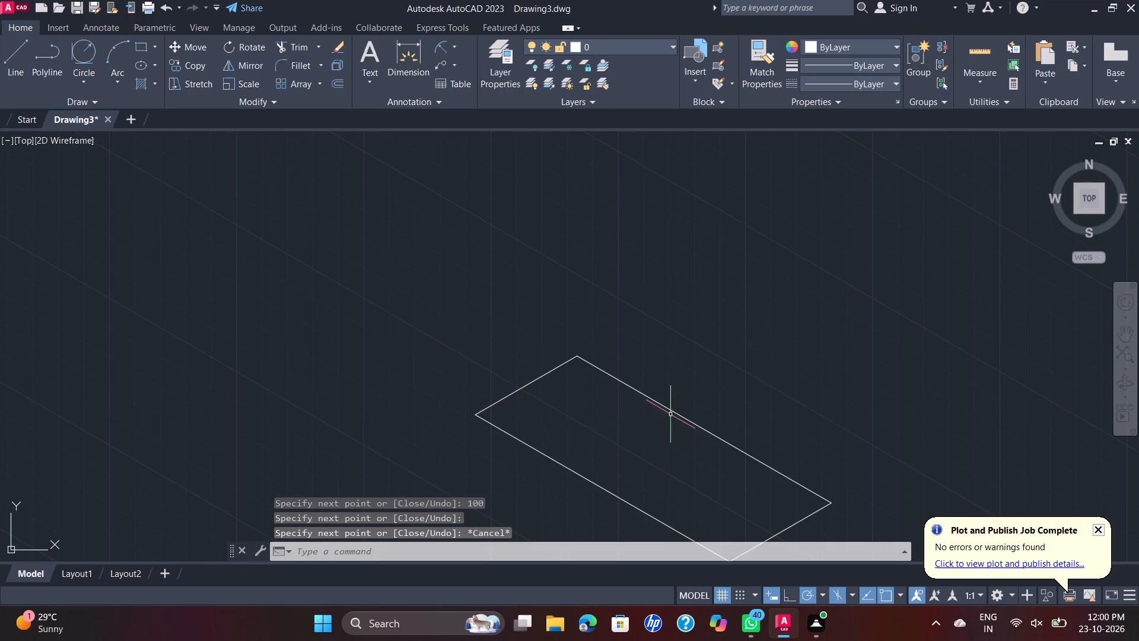
Fillet the leftmost corner of the isometric rectangle, between its lower long side and upper-left short side, with radius 10 mm.
middle_drag(671, 414, 622, 313)
scroll(614, 324, up, 1)
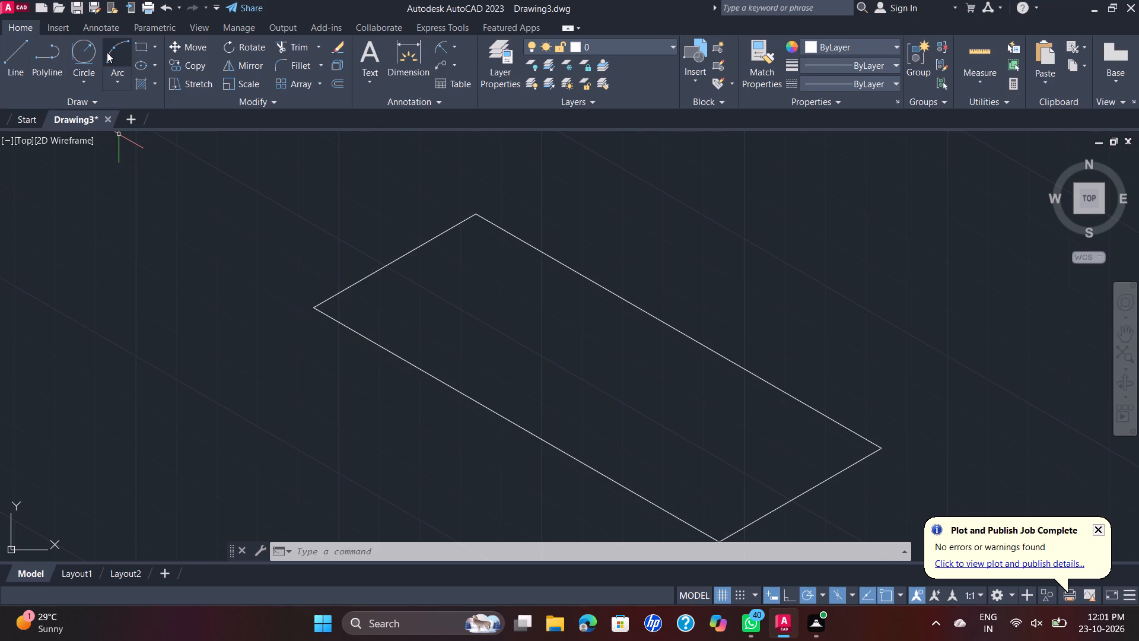
click(308, 61)
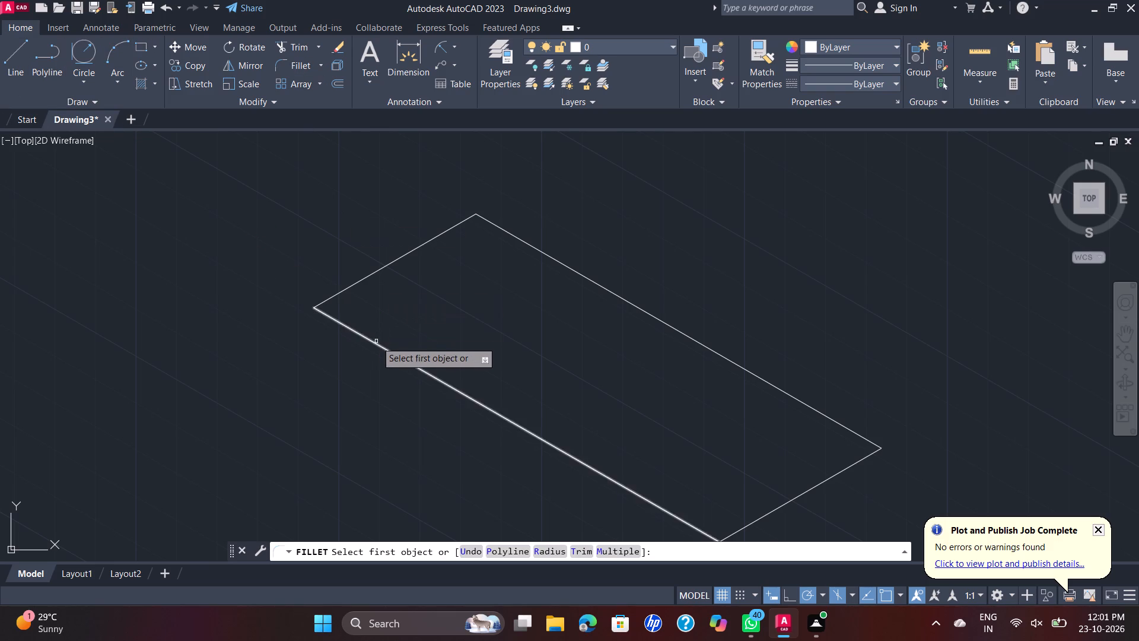
click(376, 341)
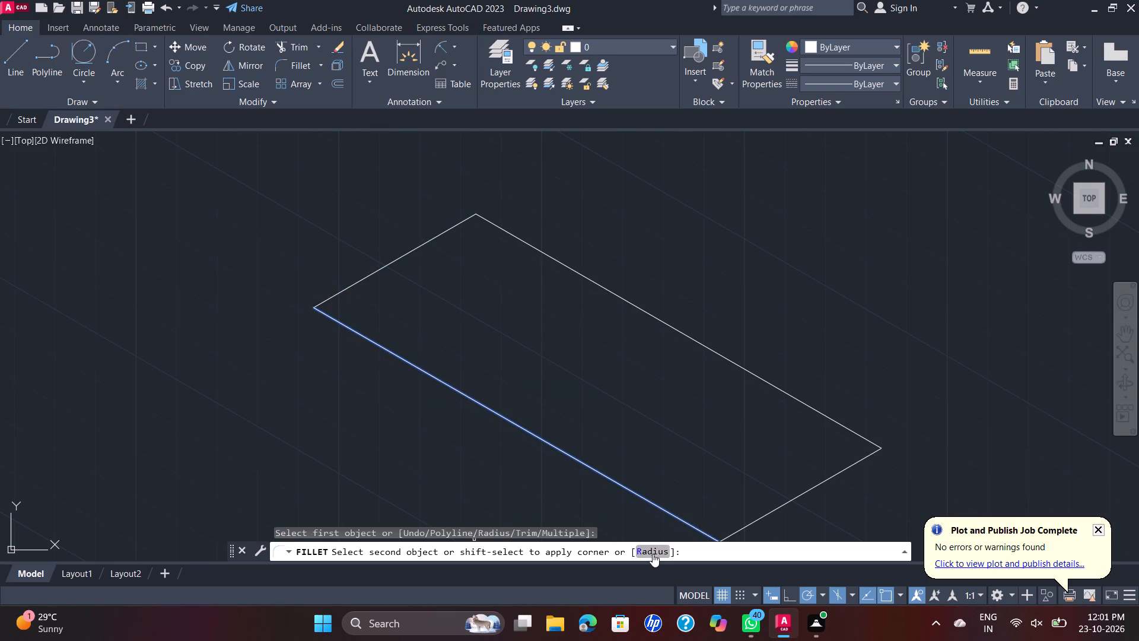
click(650, 551)
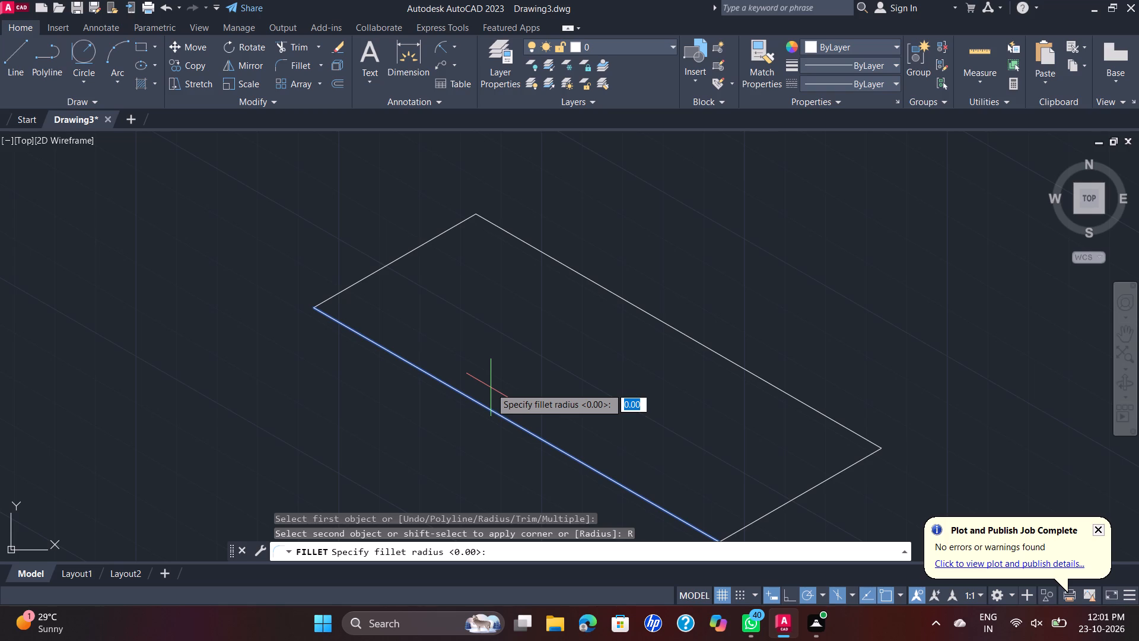
text(10)
key(Return)
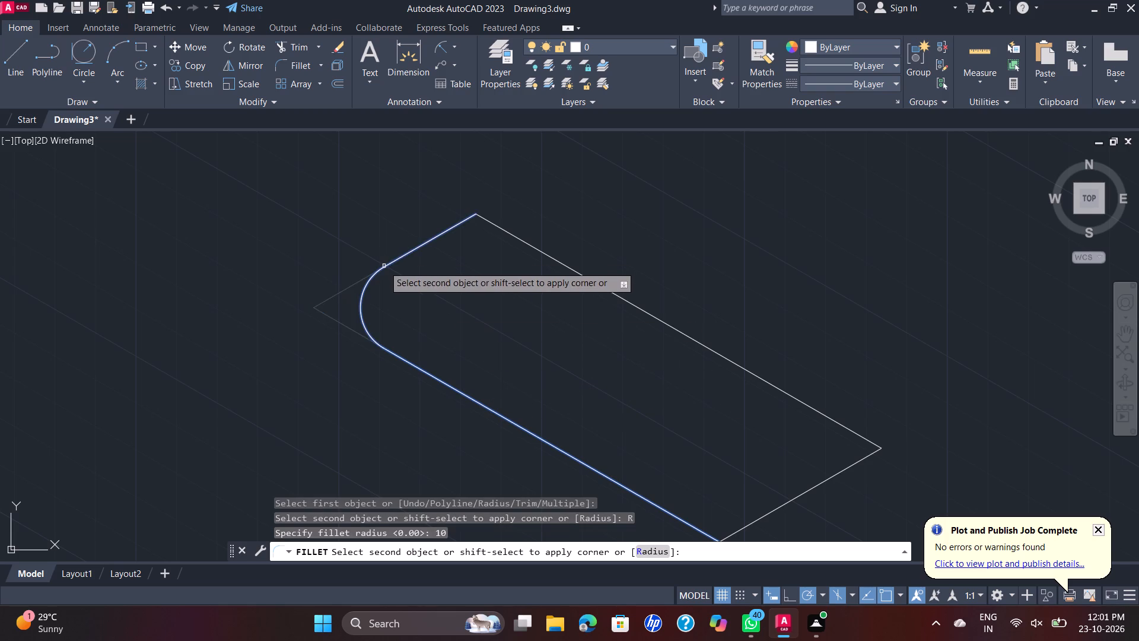
click(383, 266)
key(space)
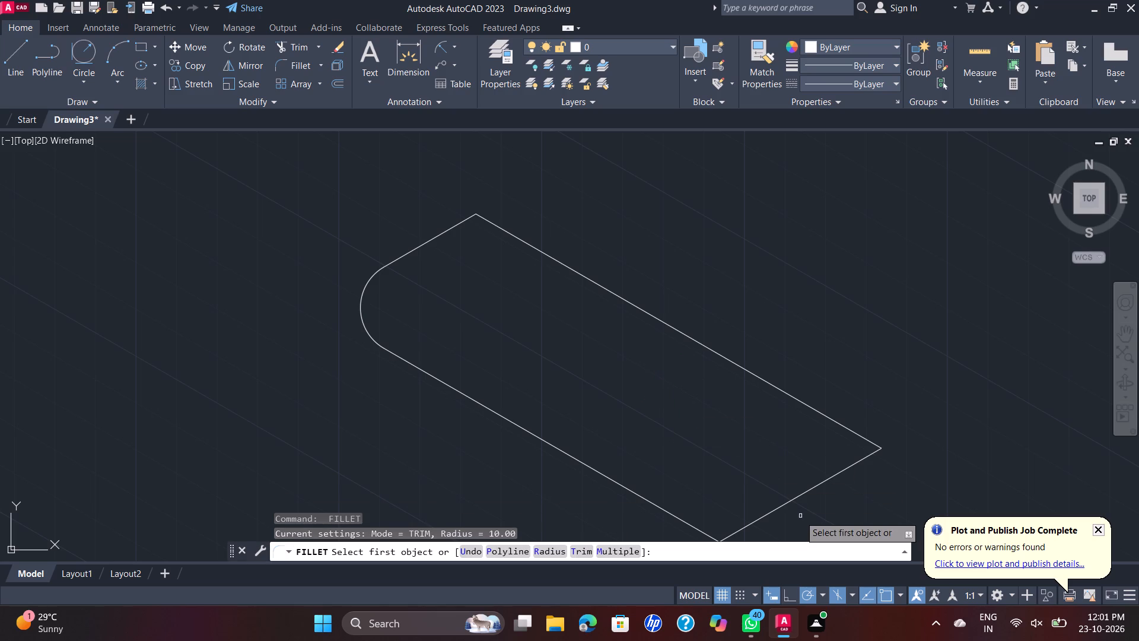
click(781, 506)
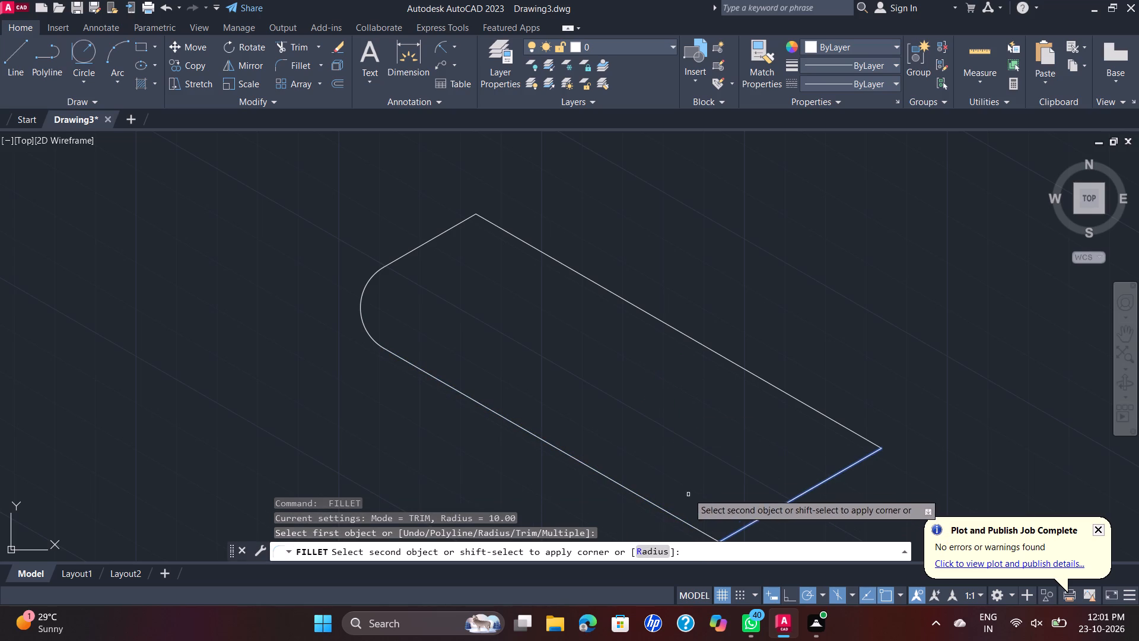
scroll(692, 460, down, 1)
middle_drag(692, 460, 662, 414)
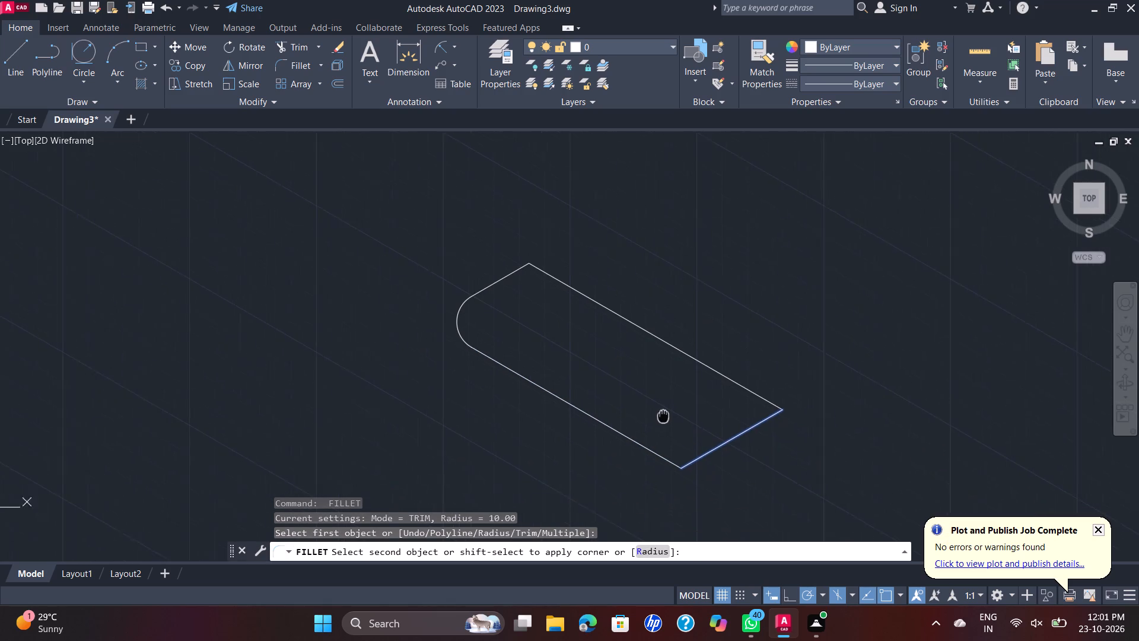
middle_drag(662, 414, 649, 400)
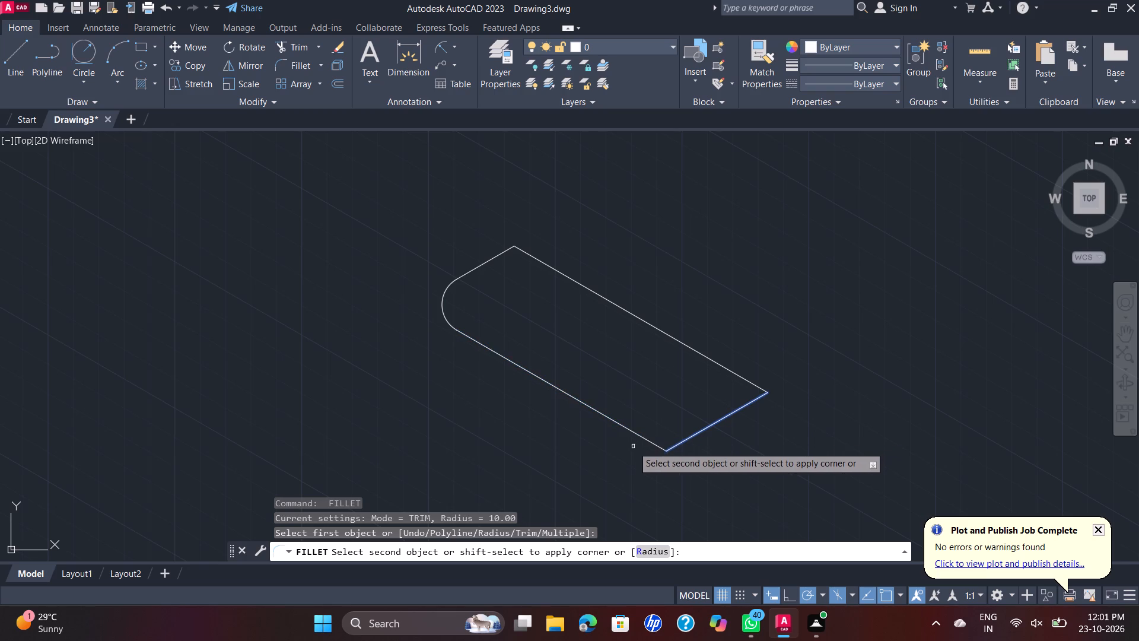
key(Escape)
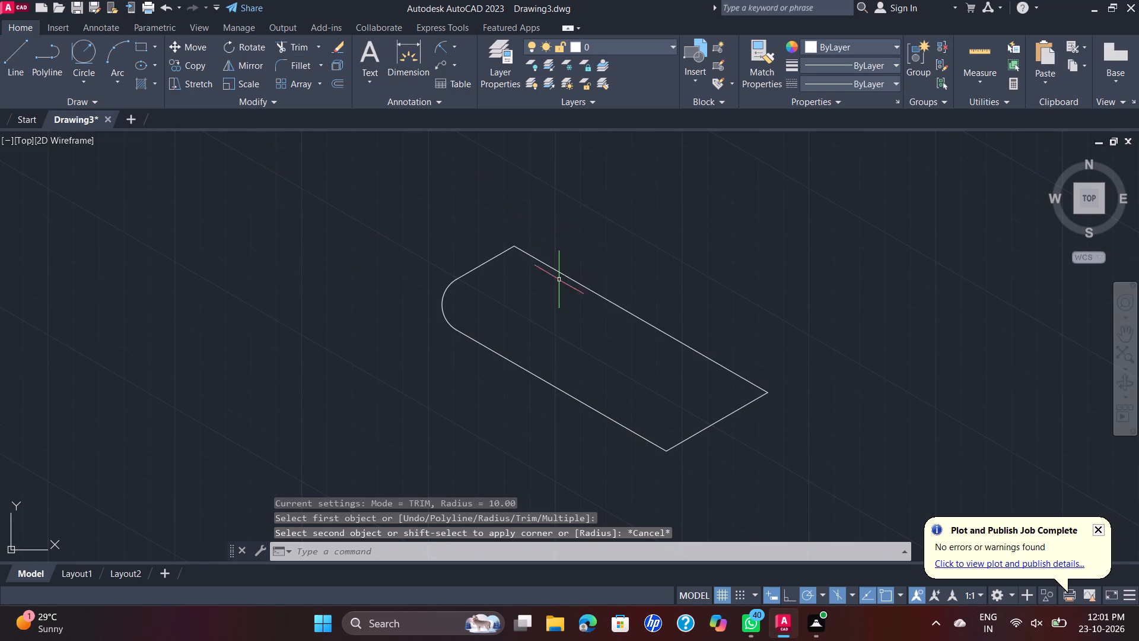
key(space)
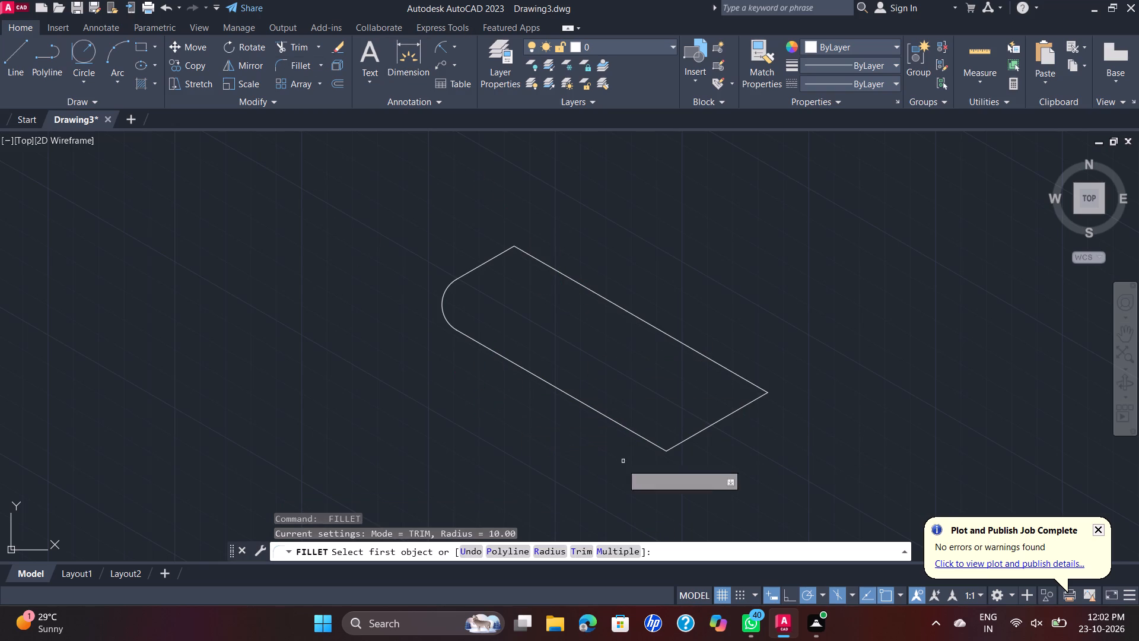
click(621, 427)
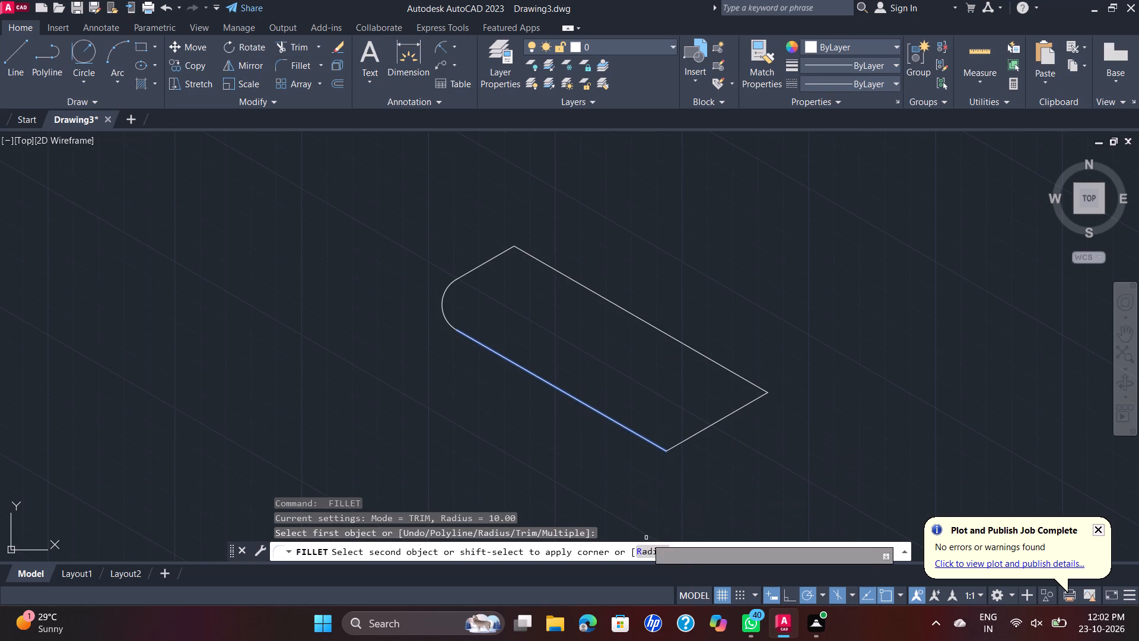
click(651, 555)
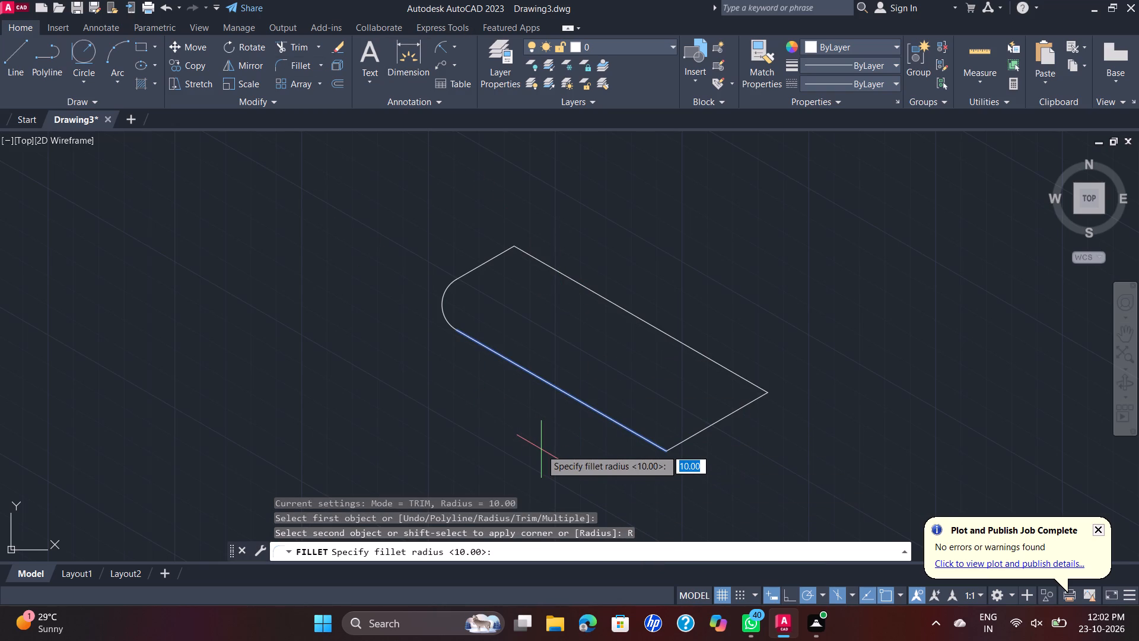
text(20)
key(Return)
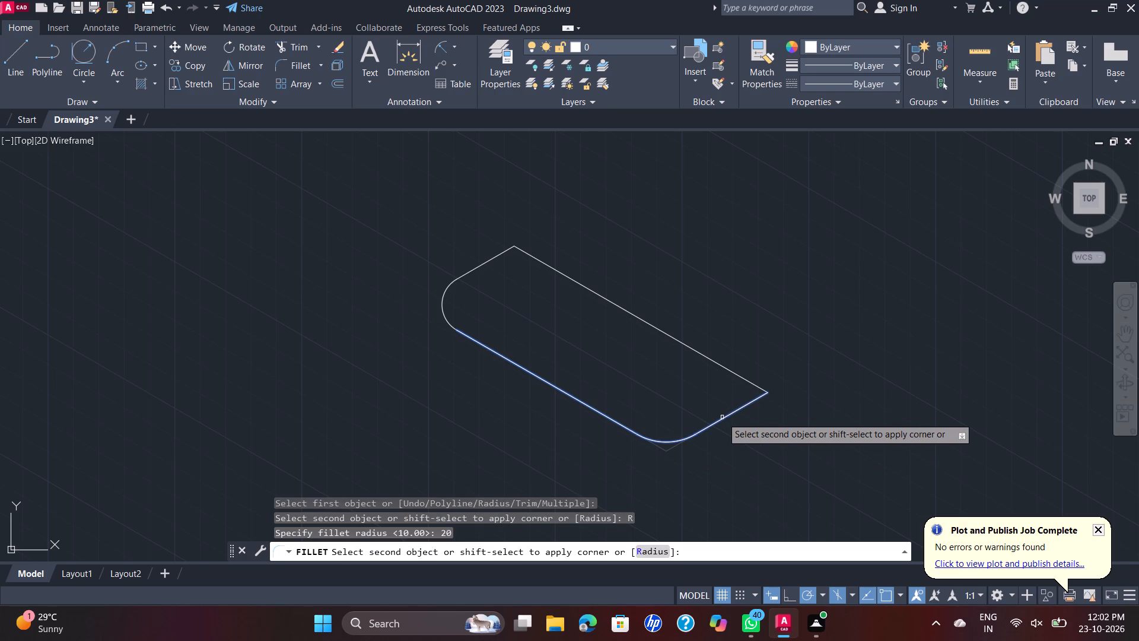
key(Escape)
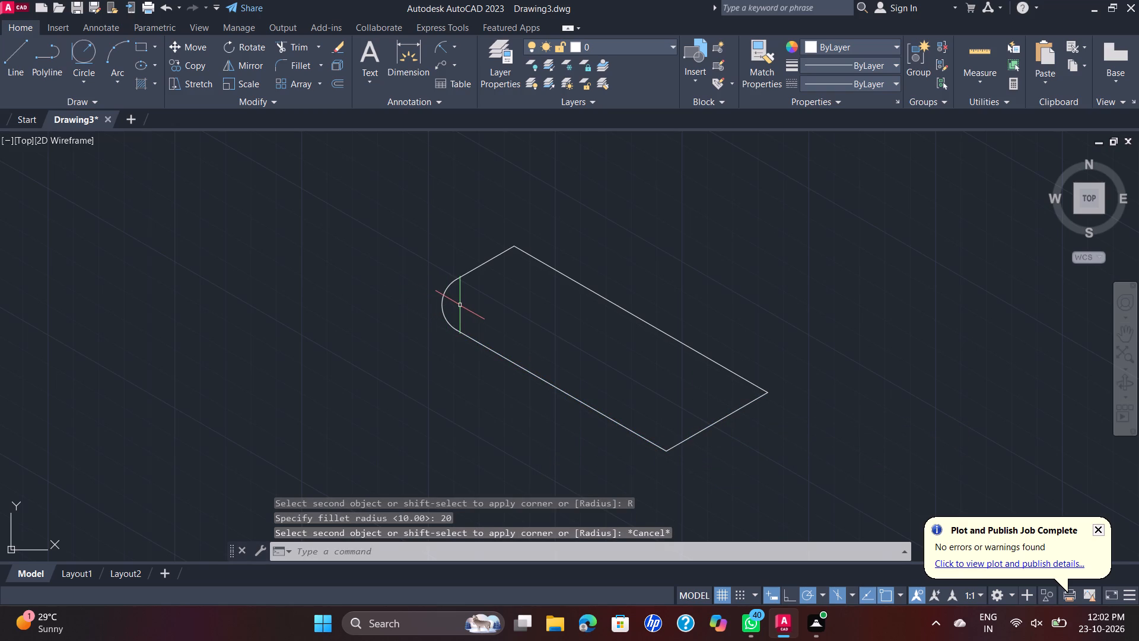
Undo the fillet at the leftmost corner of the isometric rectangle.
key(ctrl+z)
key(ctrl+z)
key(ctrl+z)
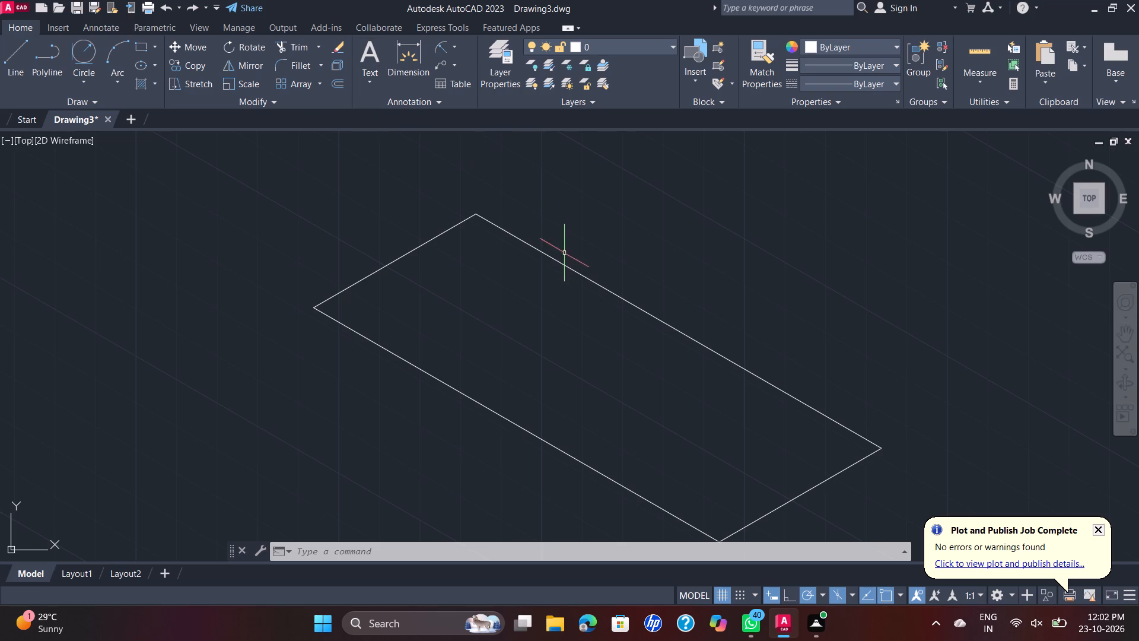
Join the four lines of the isometric rectangle into a single polyline.
scroll(565, 255, down, 1)
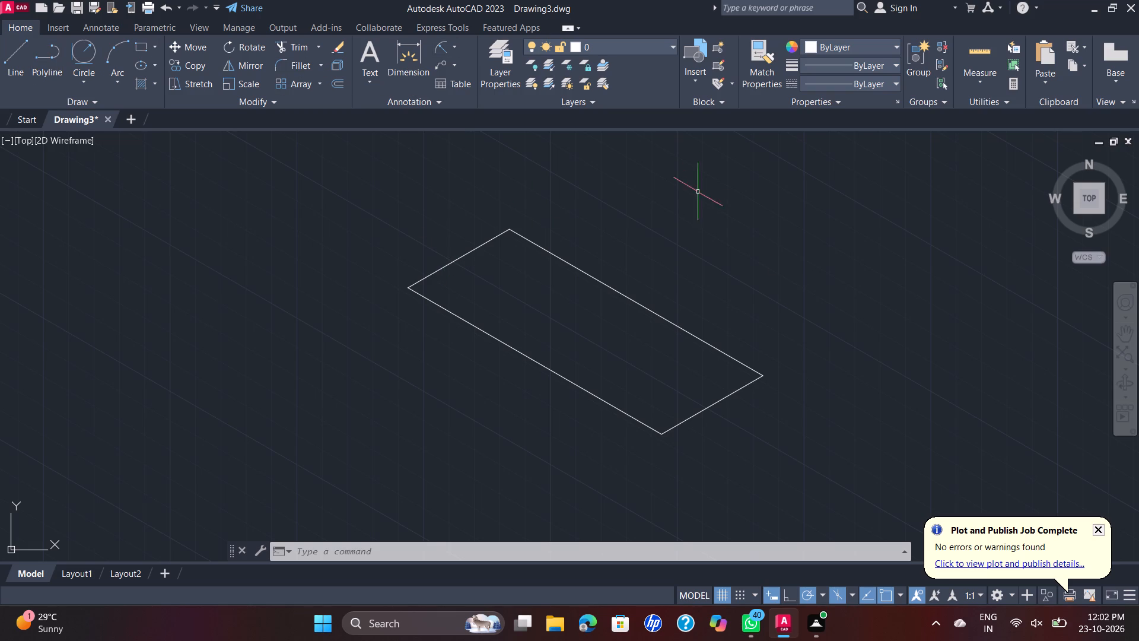
drag(807, 307, 801, 307)
click(261, 425)
drag(863, 201, 839, 194)
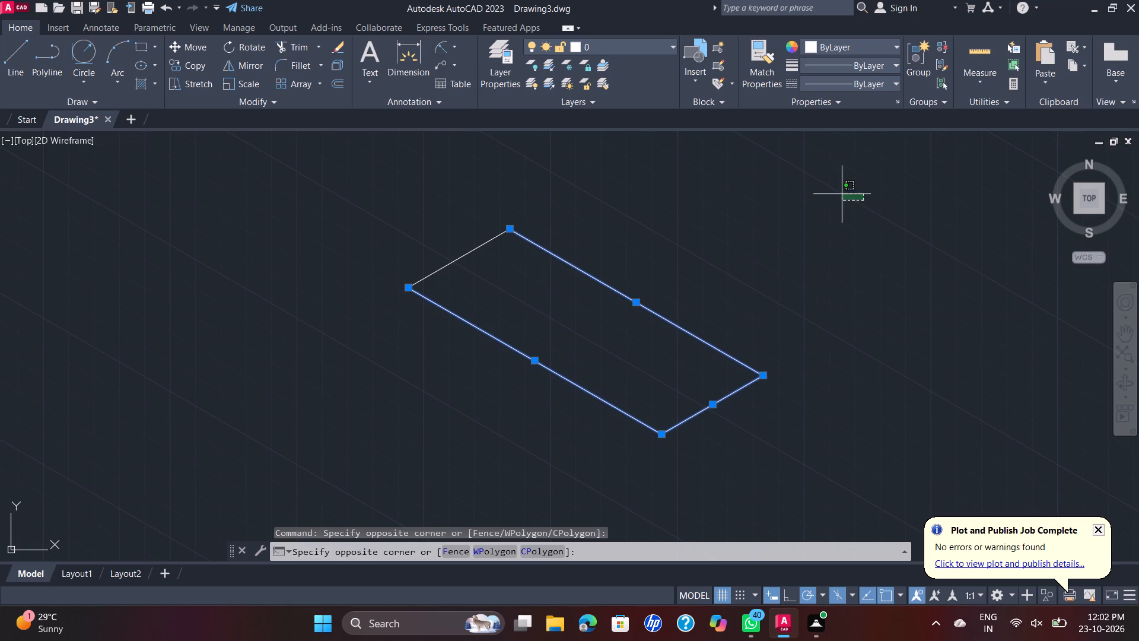
drag(839, 194, 739, 195)
click(450, 249)
drag(770, 244, 762, 274)
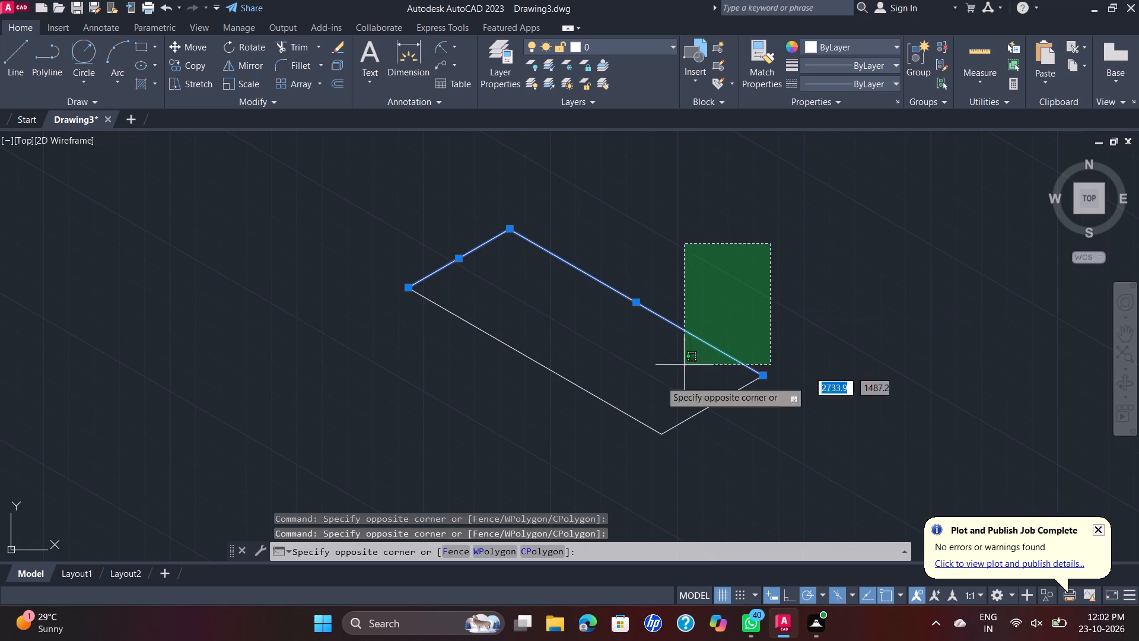
click(480, 460)
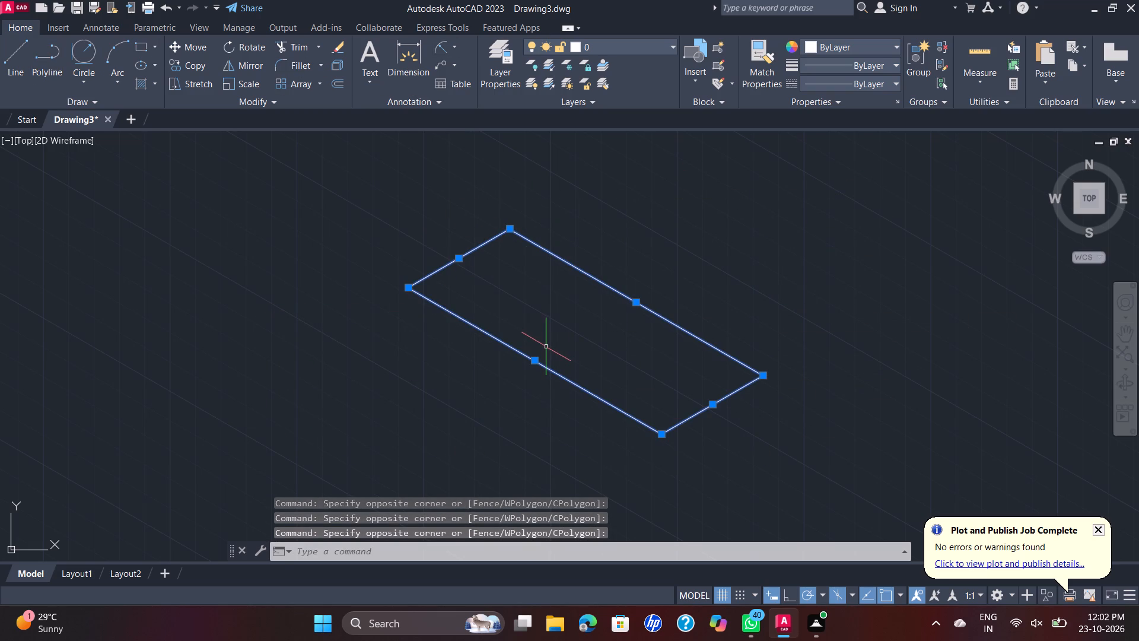
key(j)
key(Return)
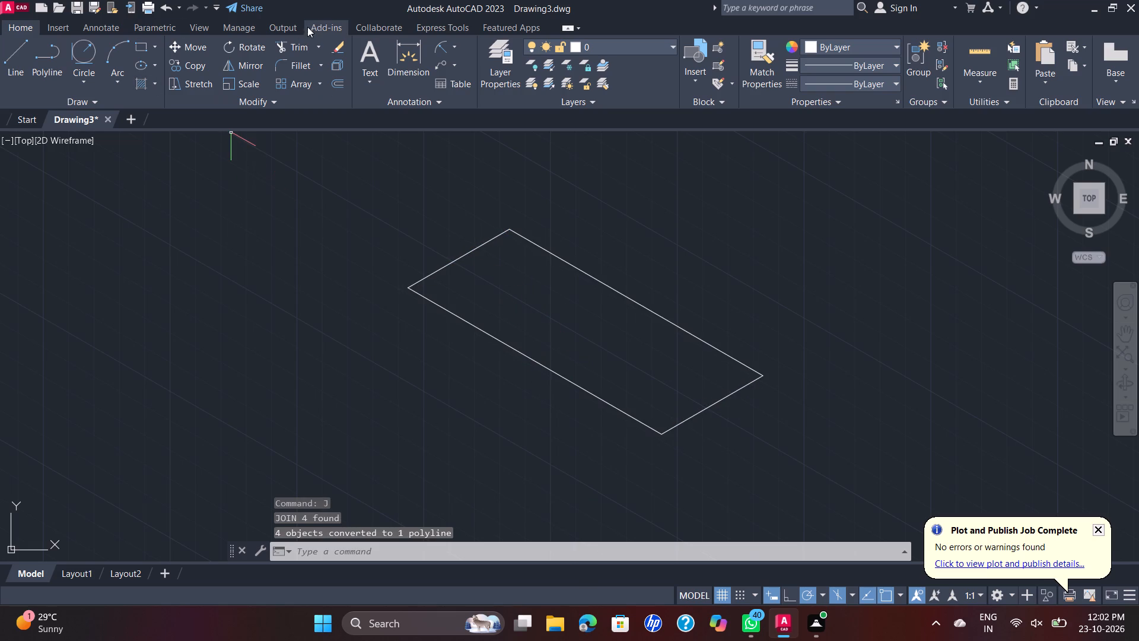
Fillet the leftmost and bottom corners at the ends of the polyline's lower long side with radius 10 mm.
click(284, 66)
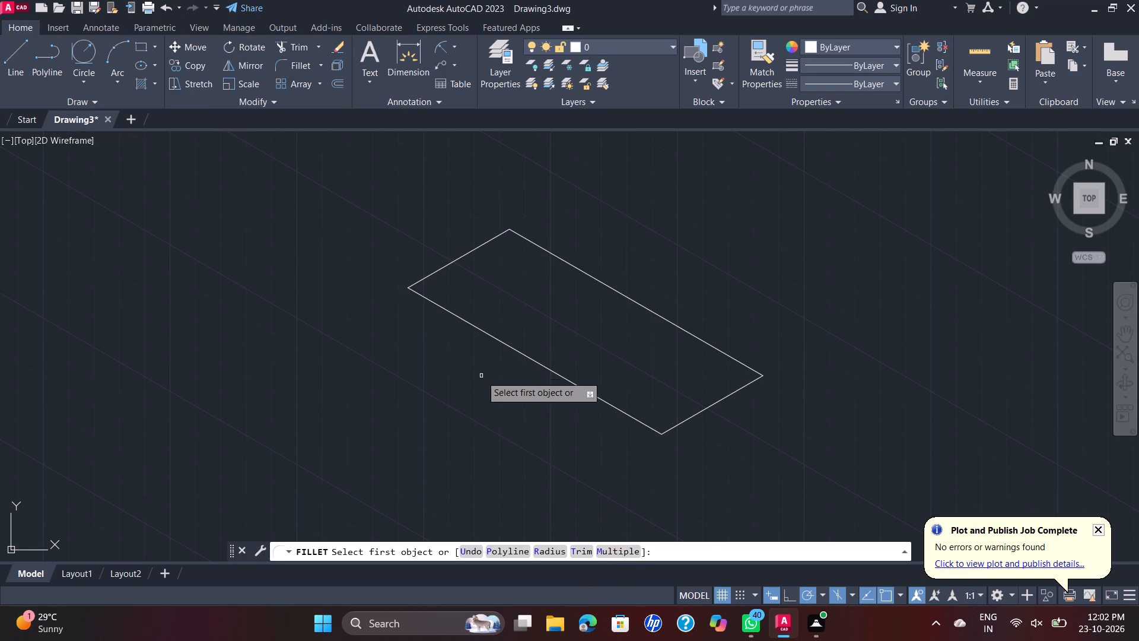
click(508, 347)
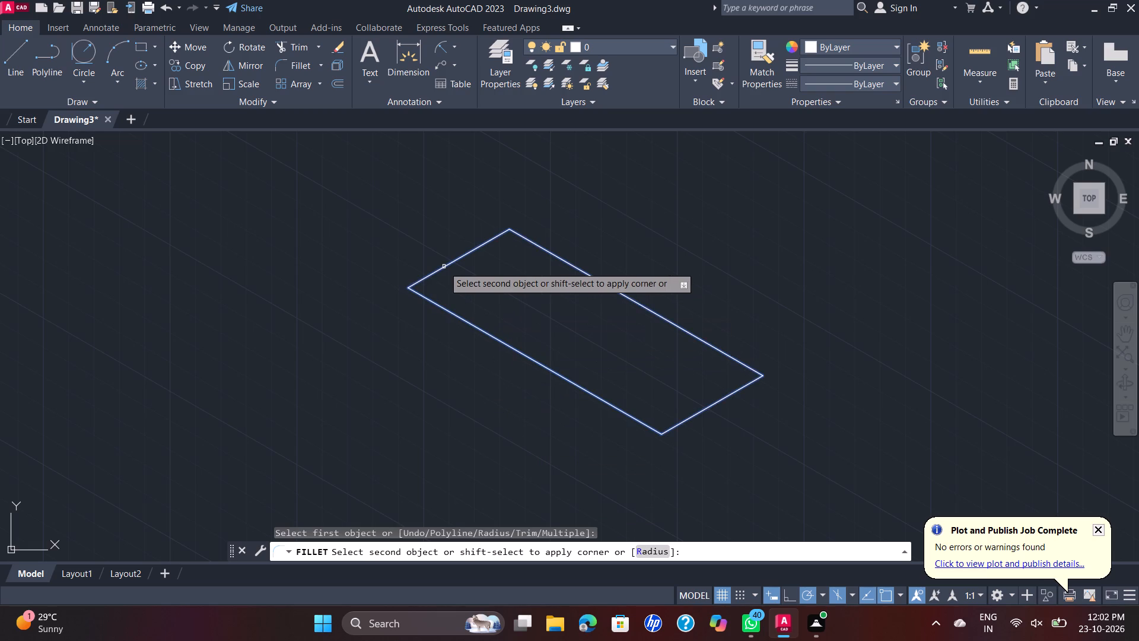
click(665, 550)
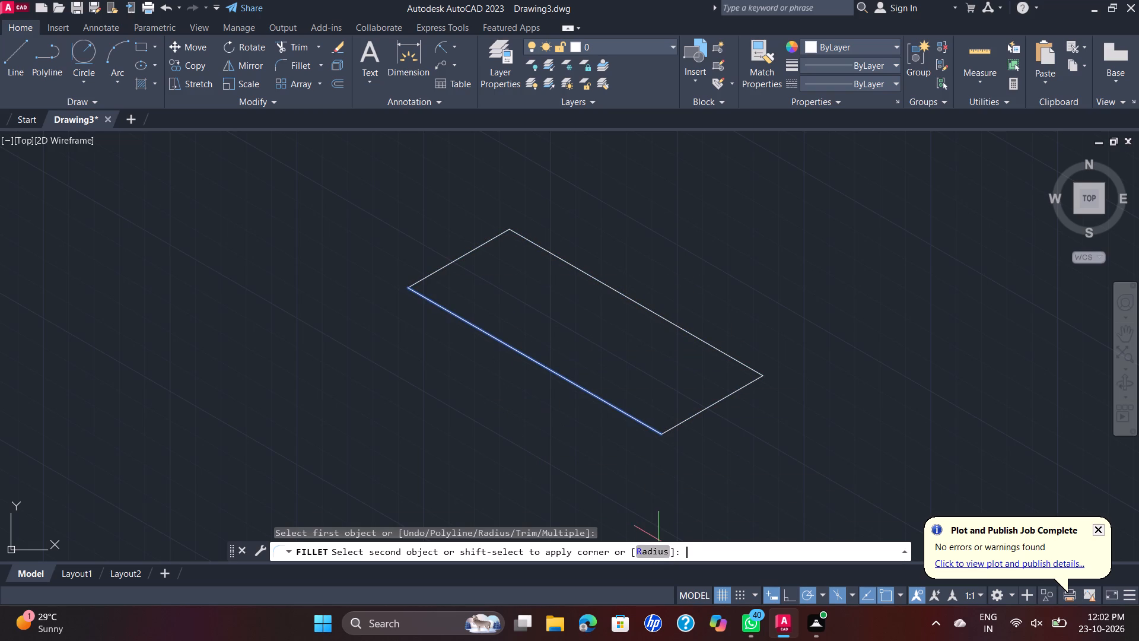
text(10)
key(Return)
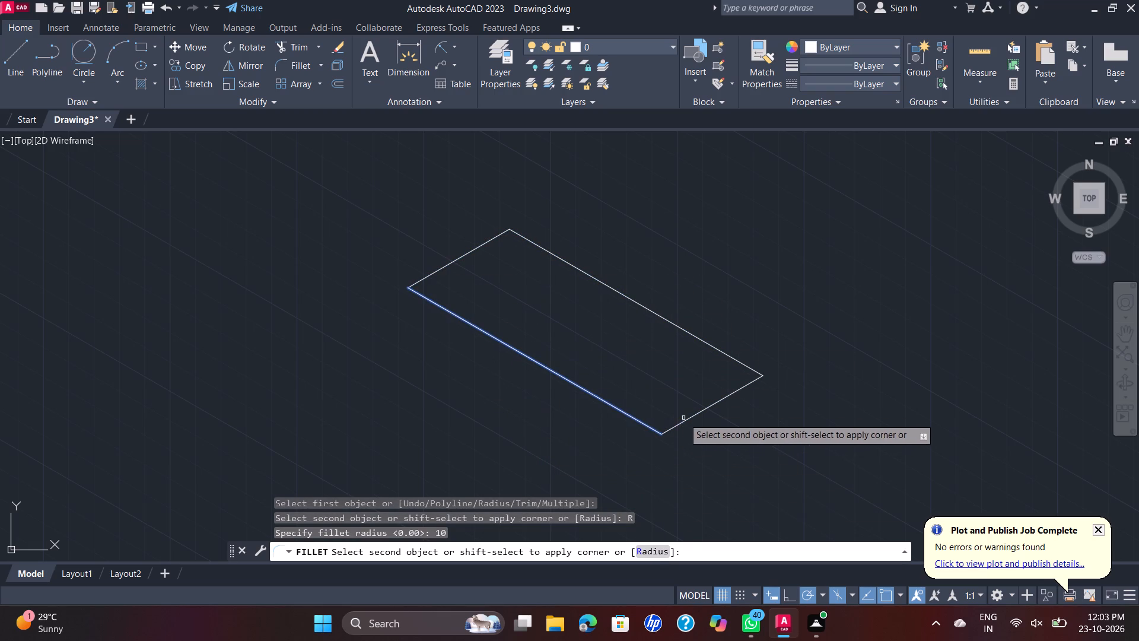
click(444, 268)
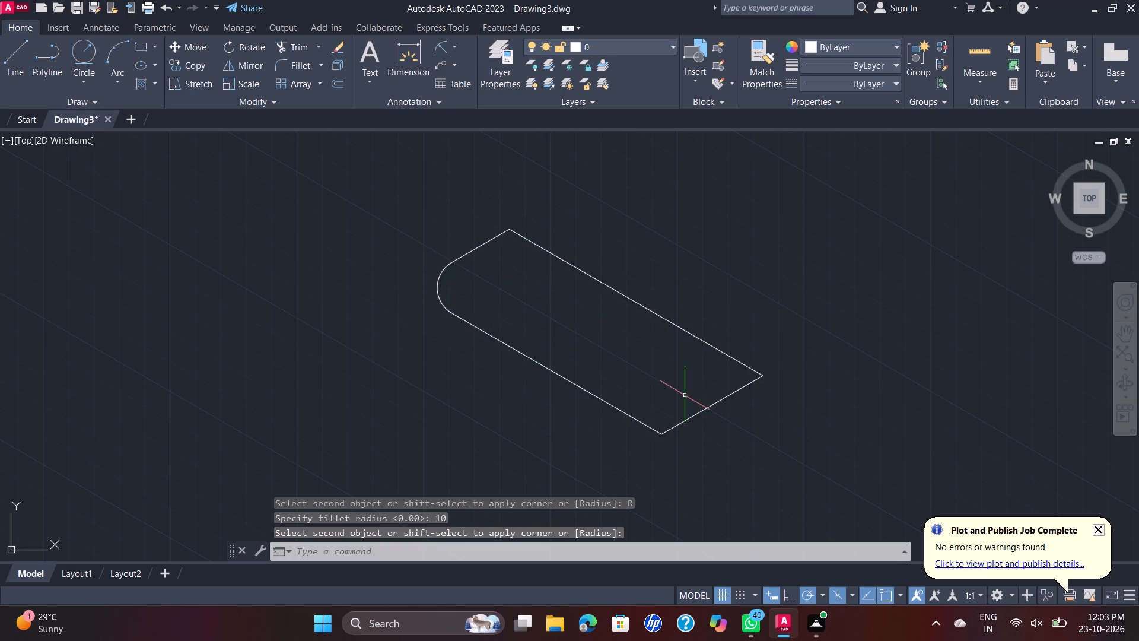
key(space)
click(706, 408)
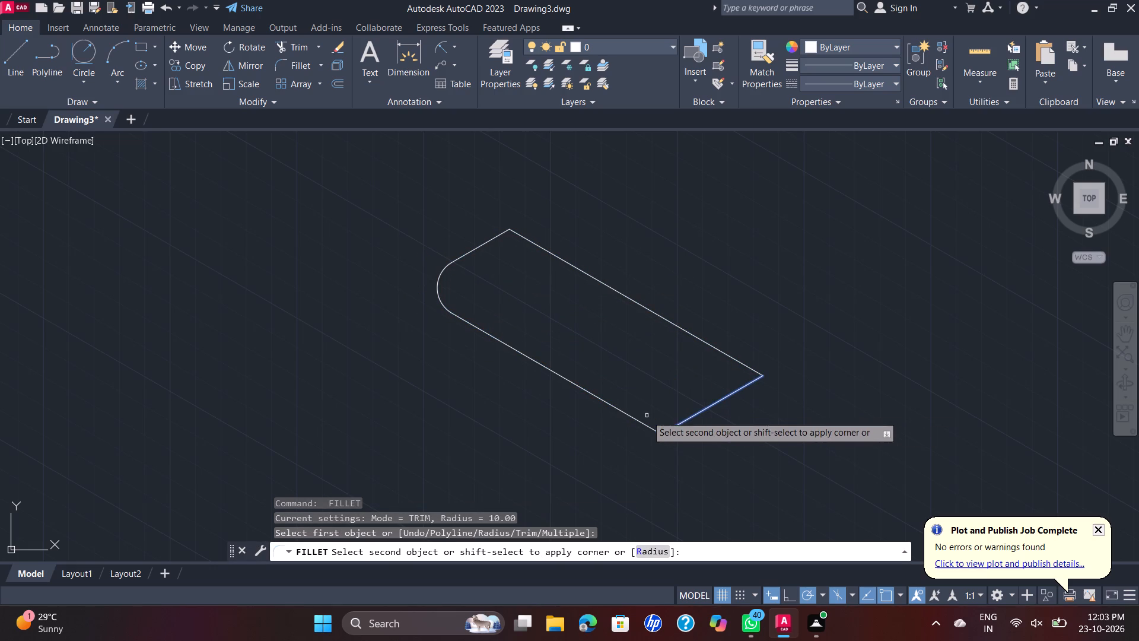
click(640, 424)
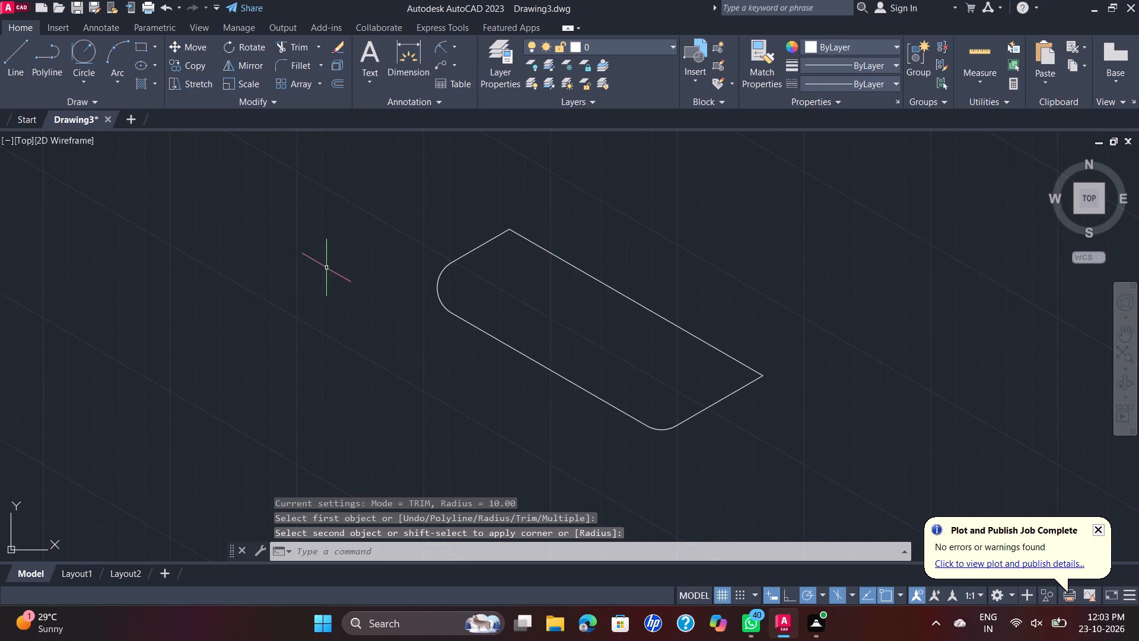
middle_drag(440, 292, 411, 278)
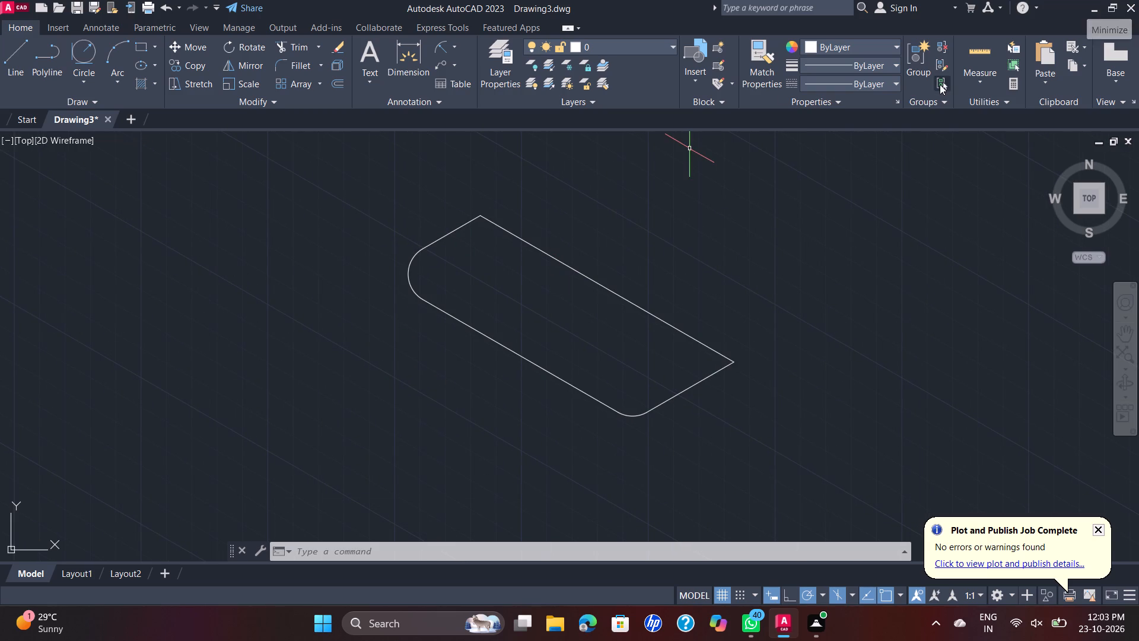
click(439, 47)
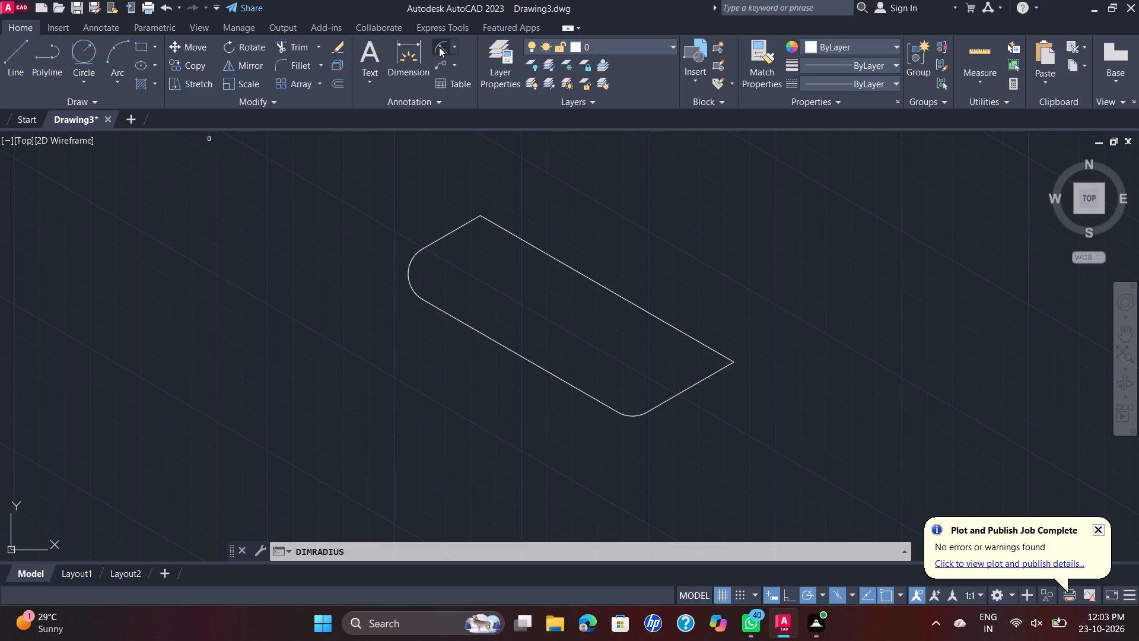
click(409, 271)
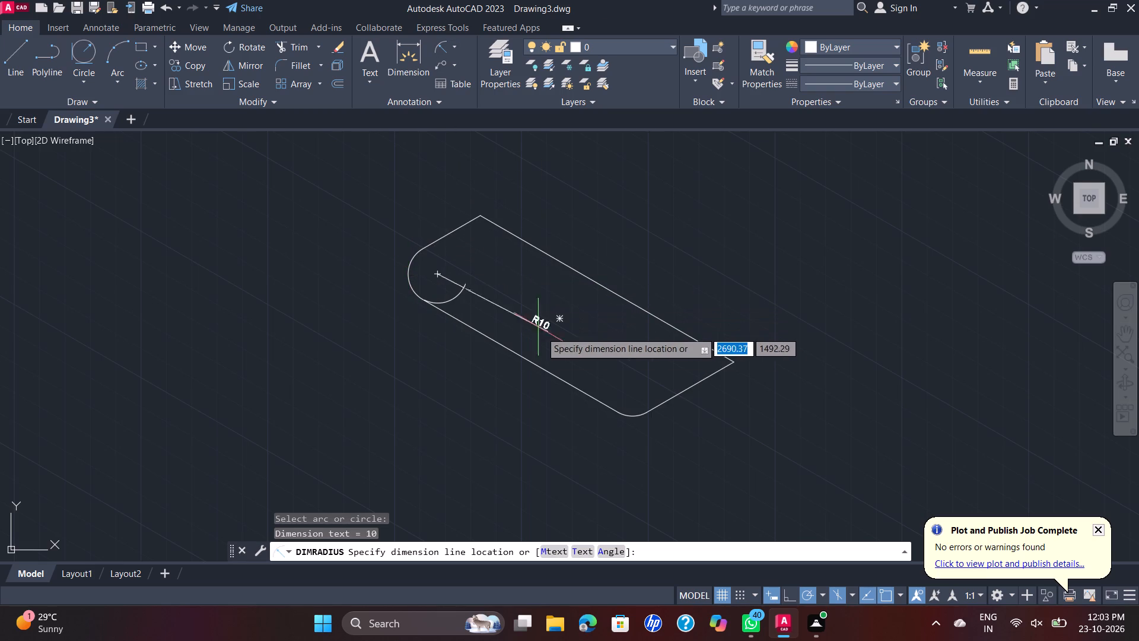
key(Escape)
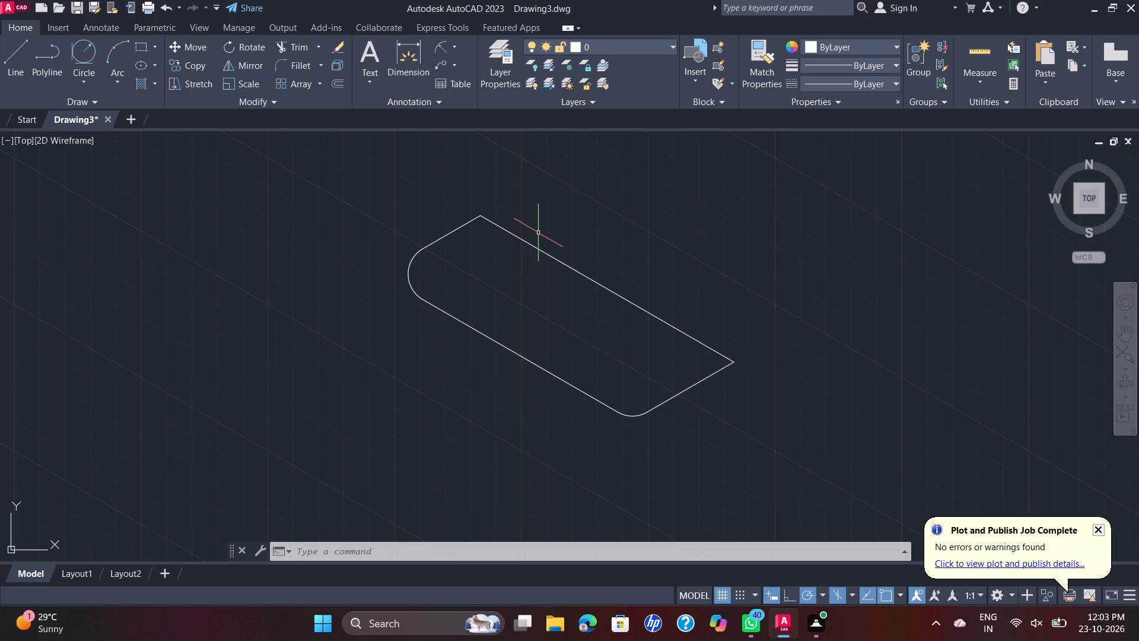
Copy the filleted outline 10 mm straight up at 90° to form the base plate's top face.
scroll(524, 258, up, 1)
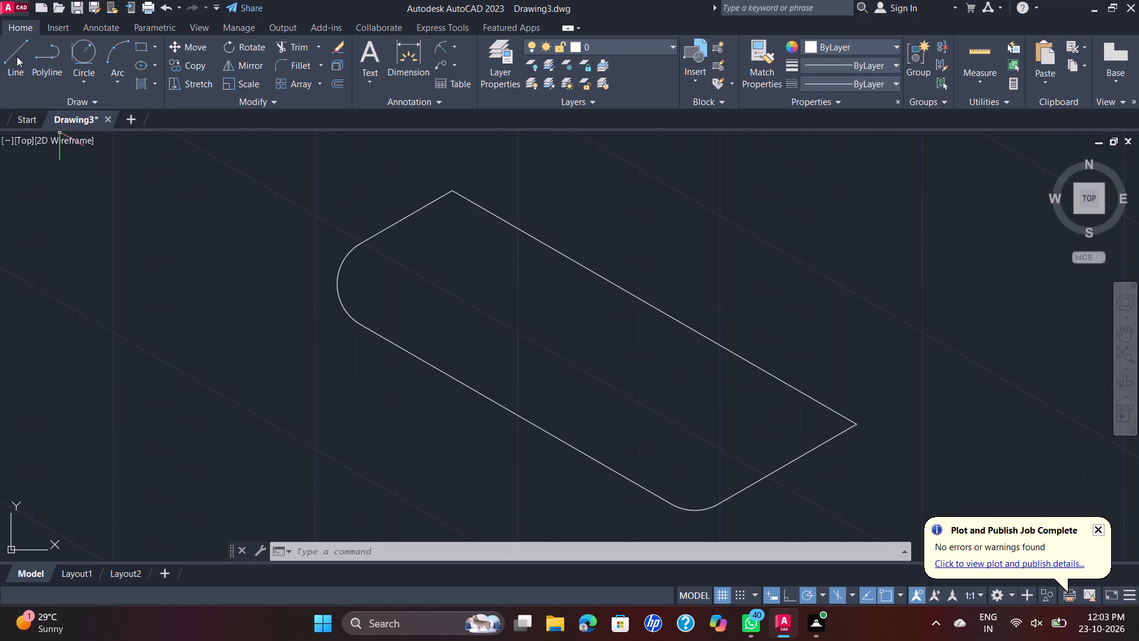
click(190, 65)
drag(813, 288, 775, 300)
click(300, 450)
right_click(417, 312)
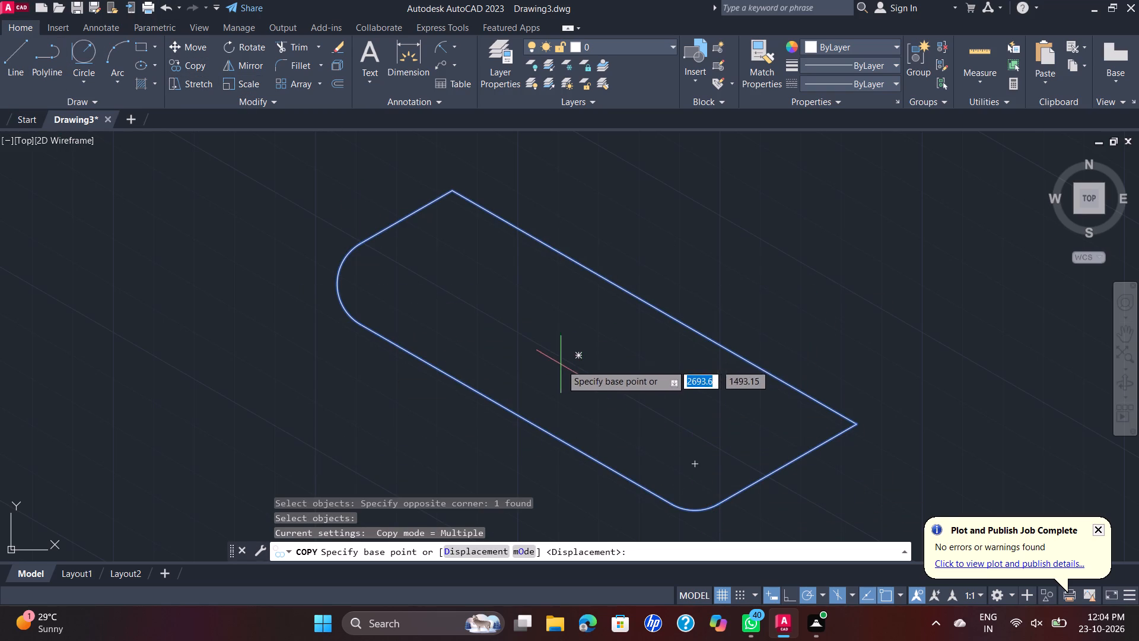
click(580, 358)
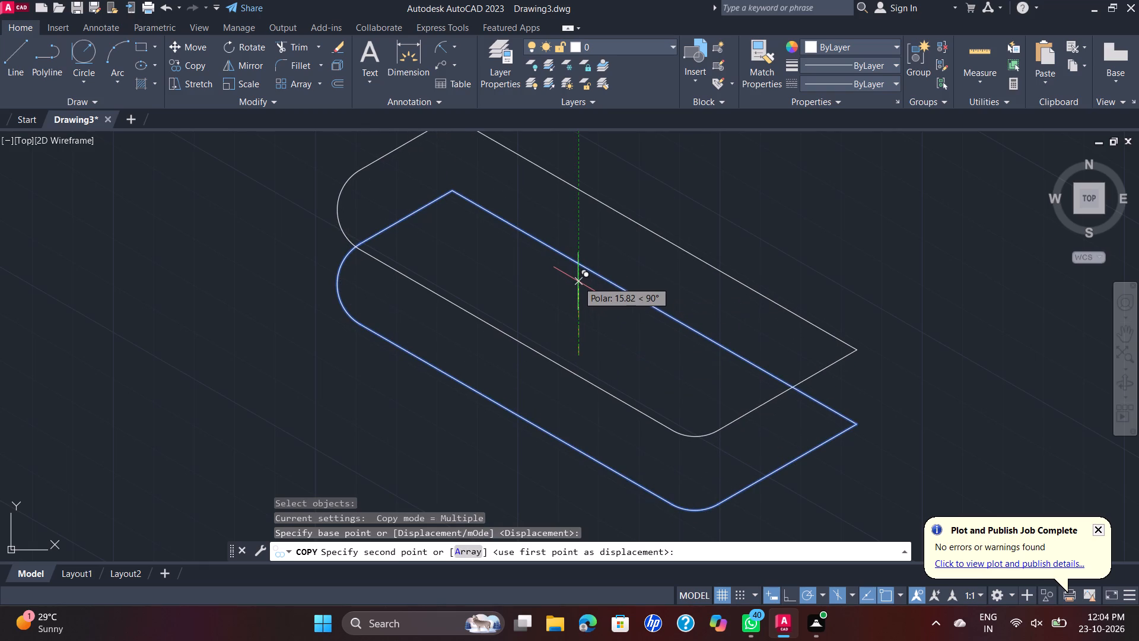
text(10)
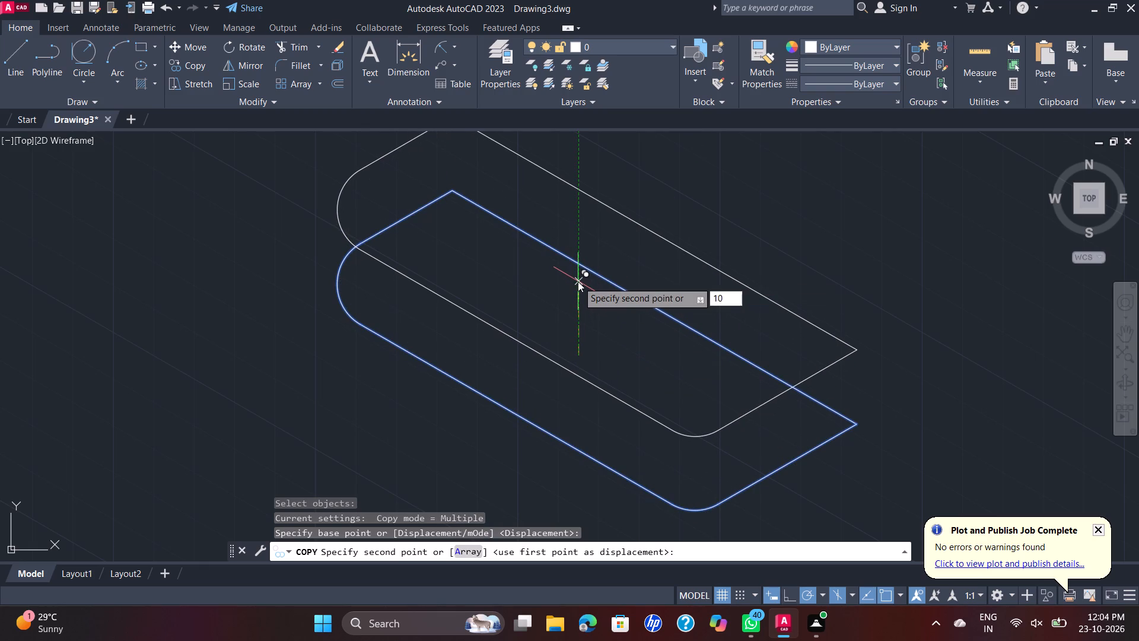
key(Return)
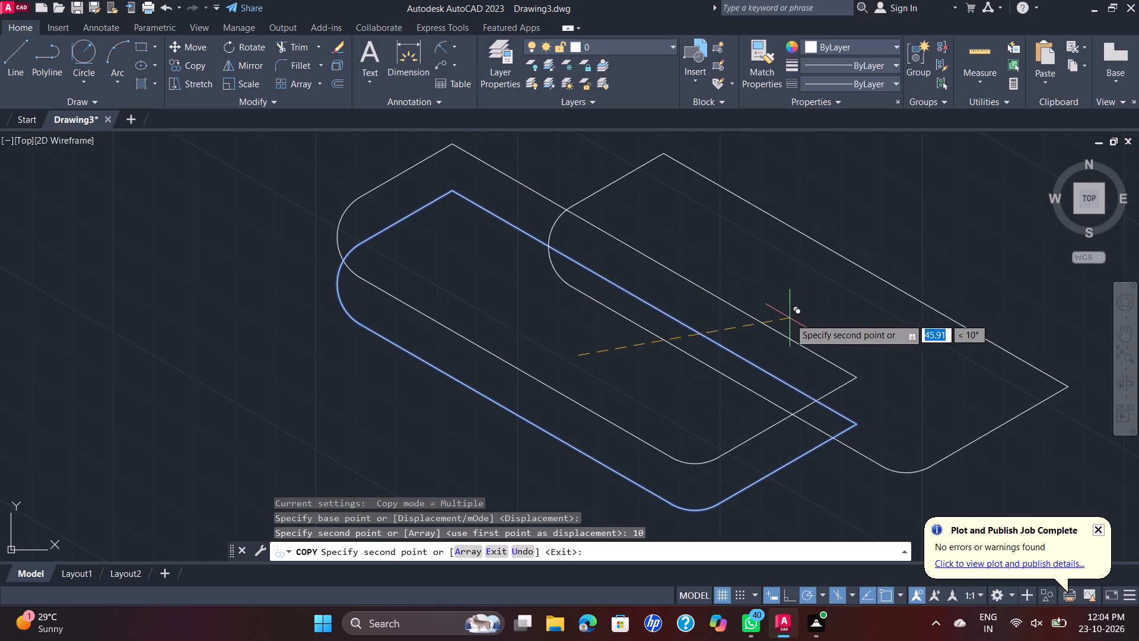
key(Escape)
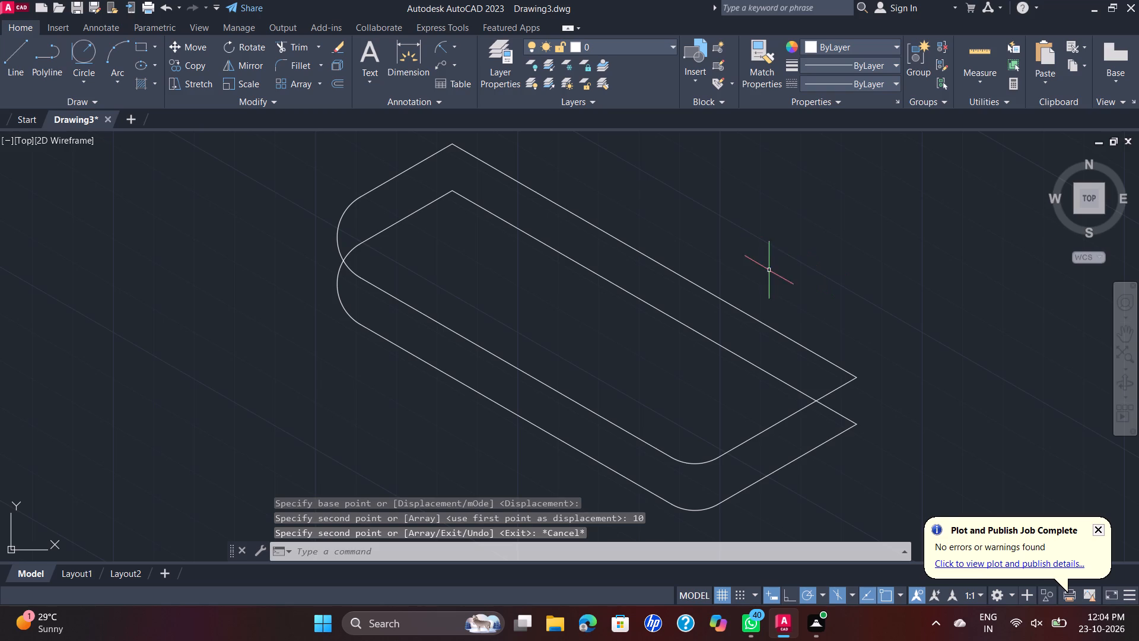
Draw vertical edges joining the lower and upper outlines at the leftmost rounded corner and at the sharp rightmost corner.
click(15, 58)
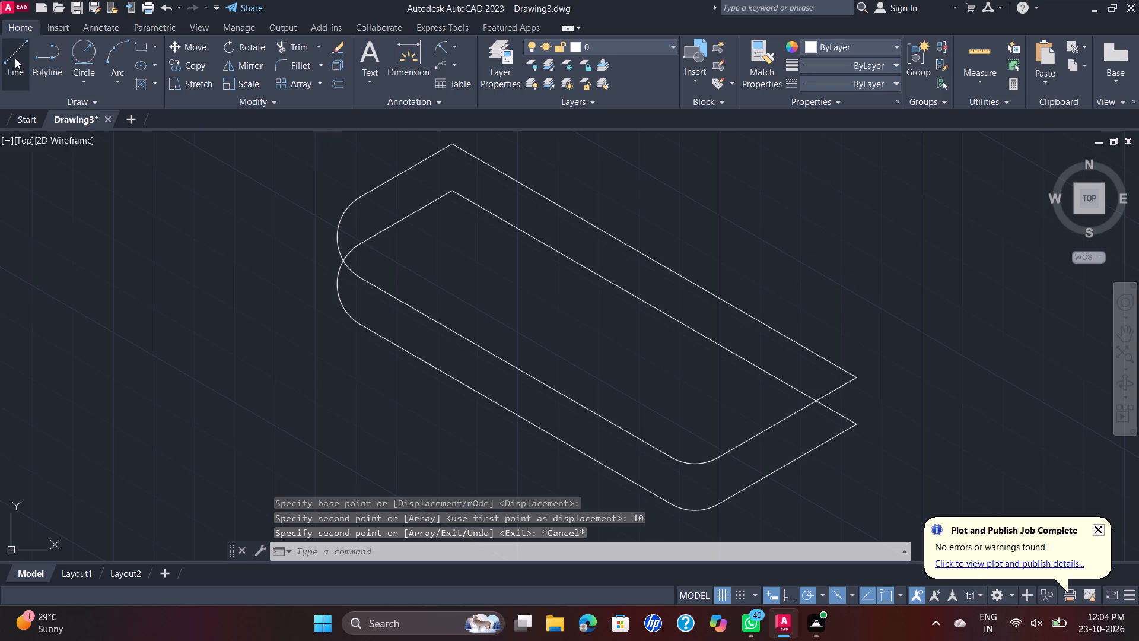
click(339, 283)
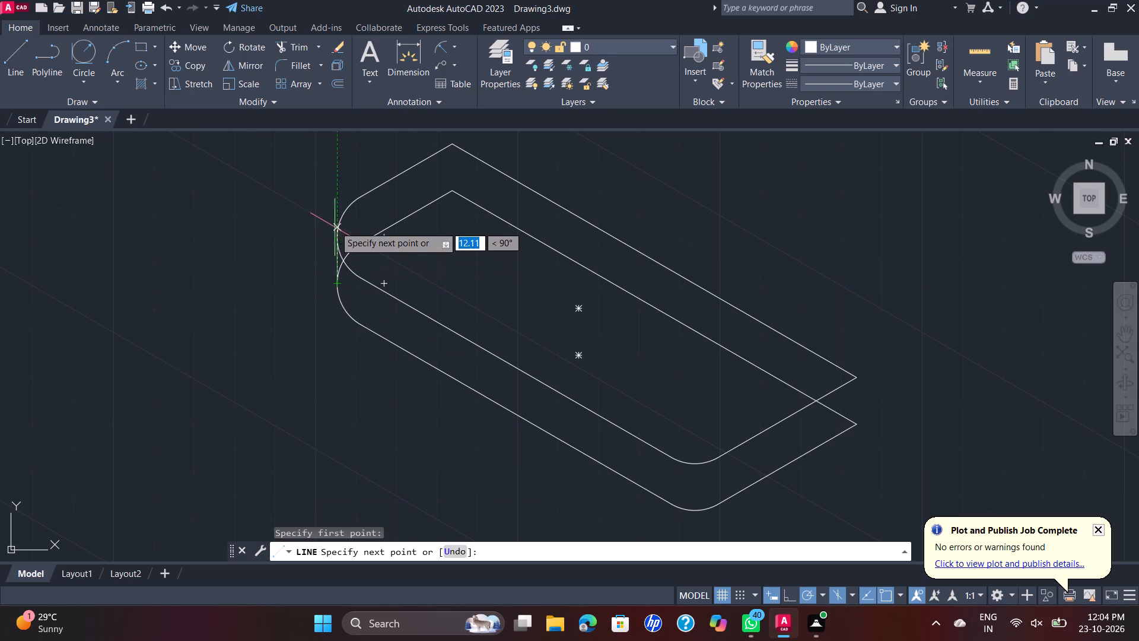
click(341, 240)
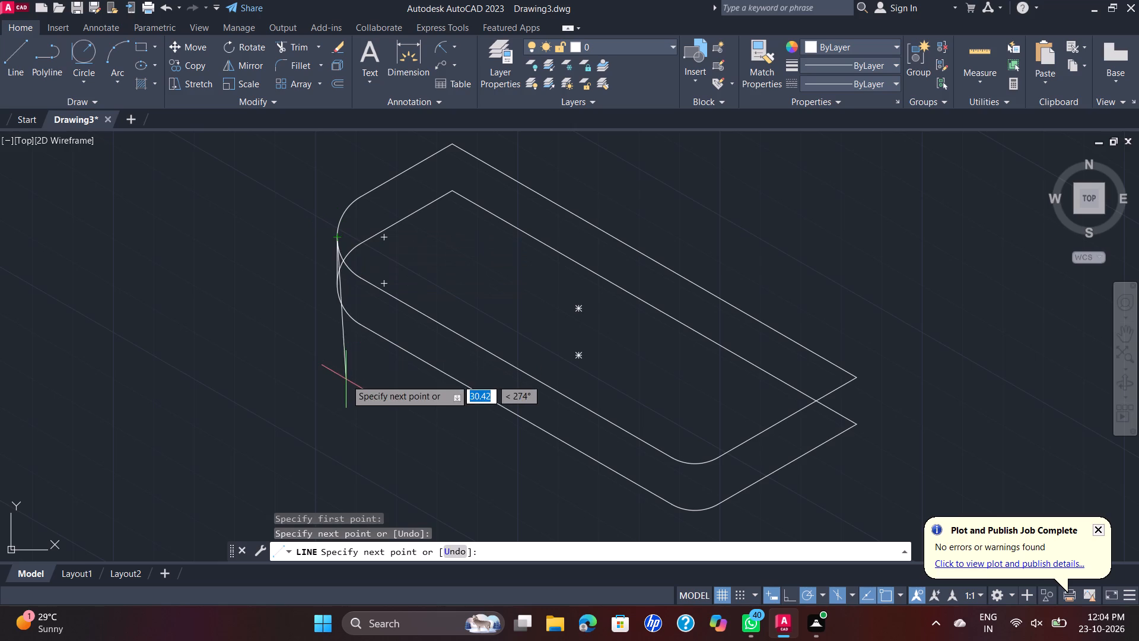
key(Escape)
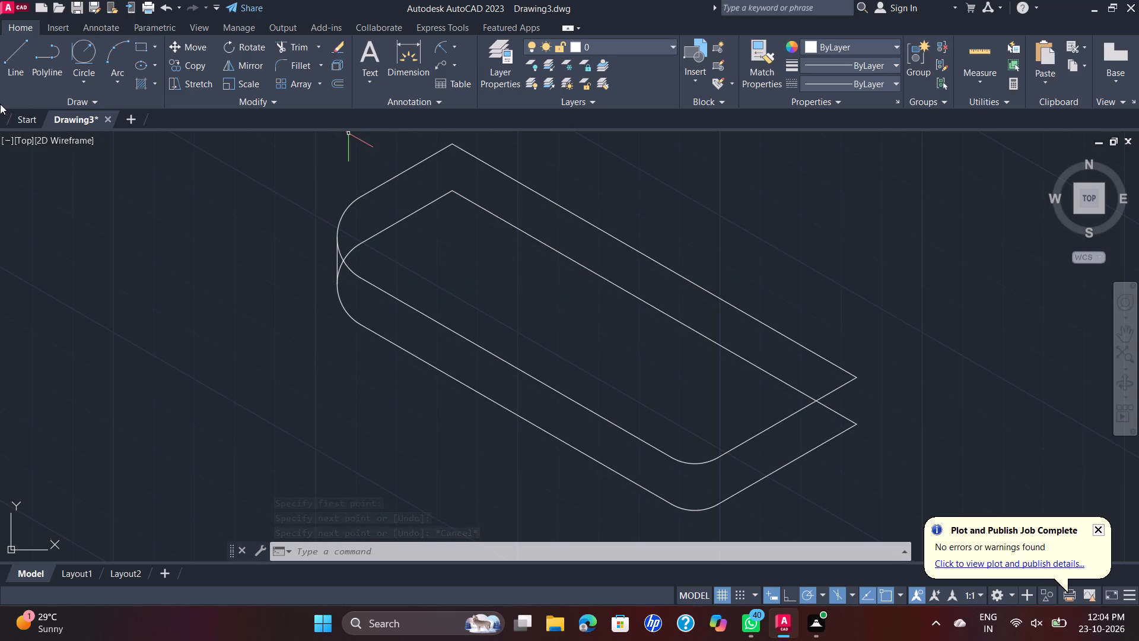
click(0, 68)
click(8, 64)
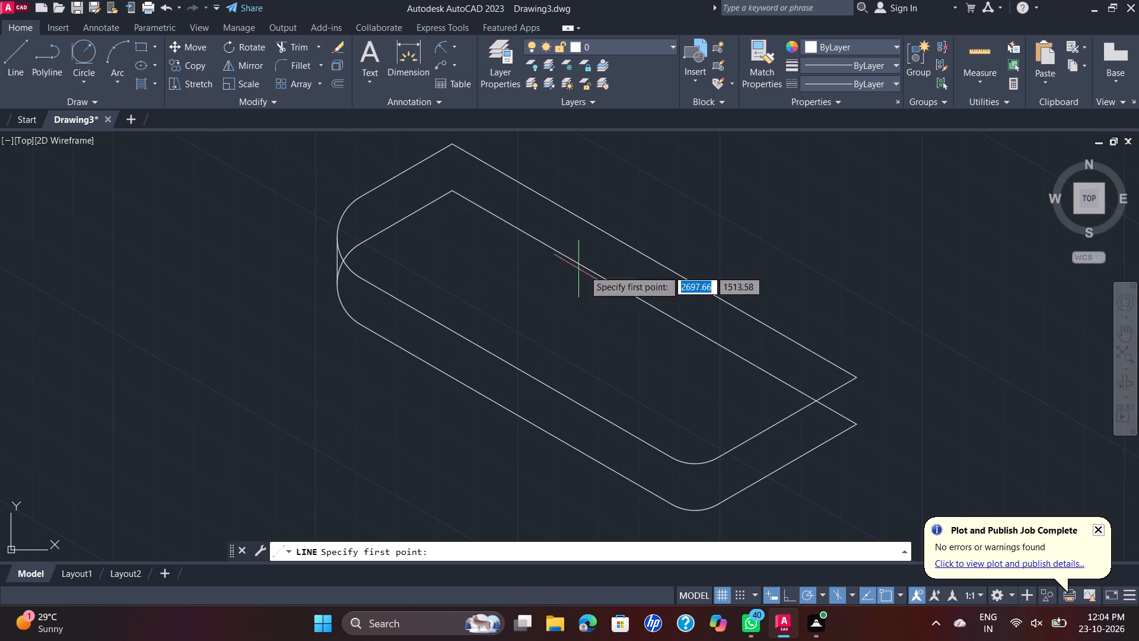
click(860, 427)
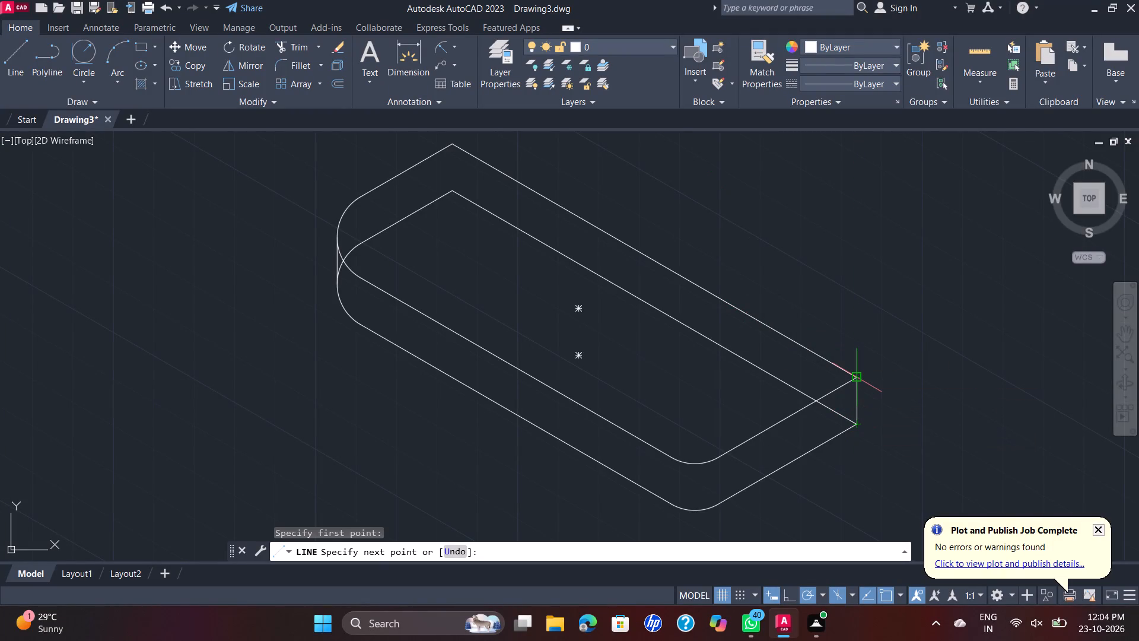
click(853, 380)
key(Escape)
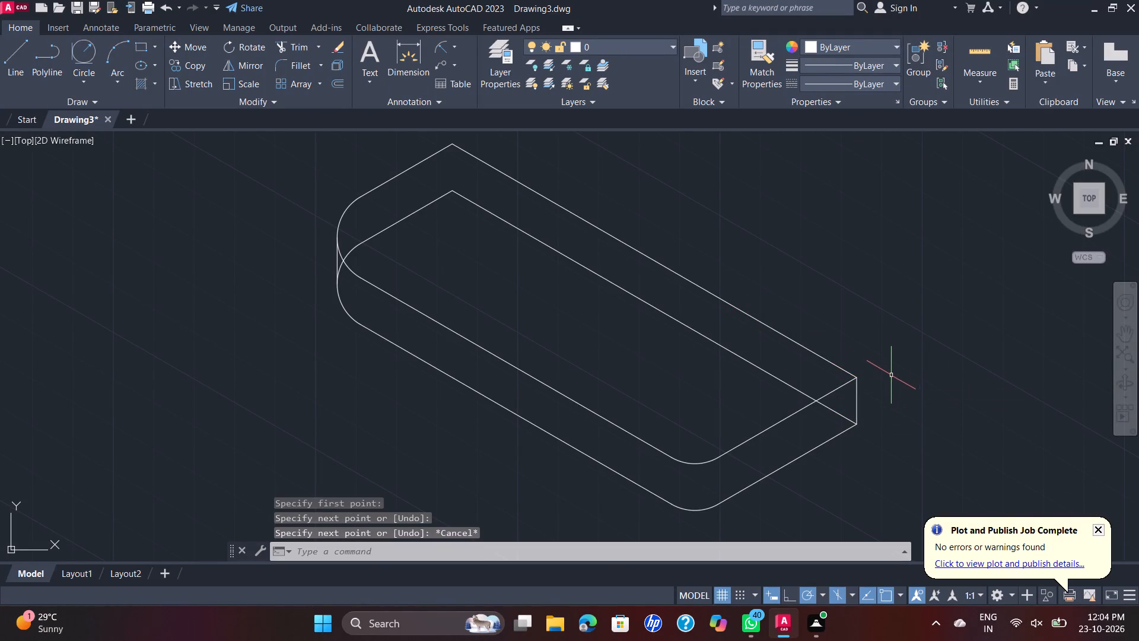
Draw a notch outline along the plate's lower short edge, starting 10 mm from the rightmost corner, 2 mm high and 20 mm long.
key(space)
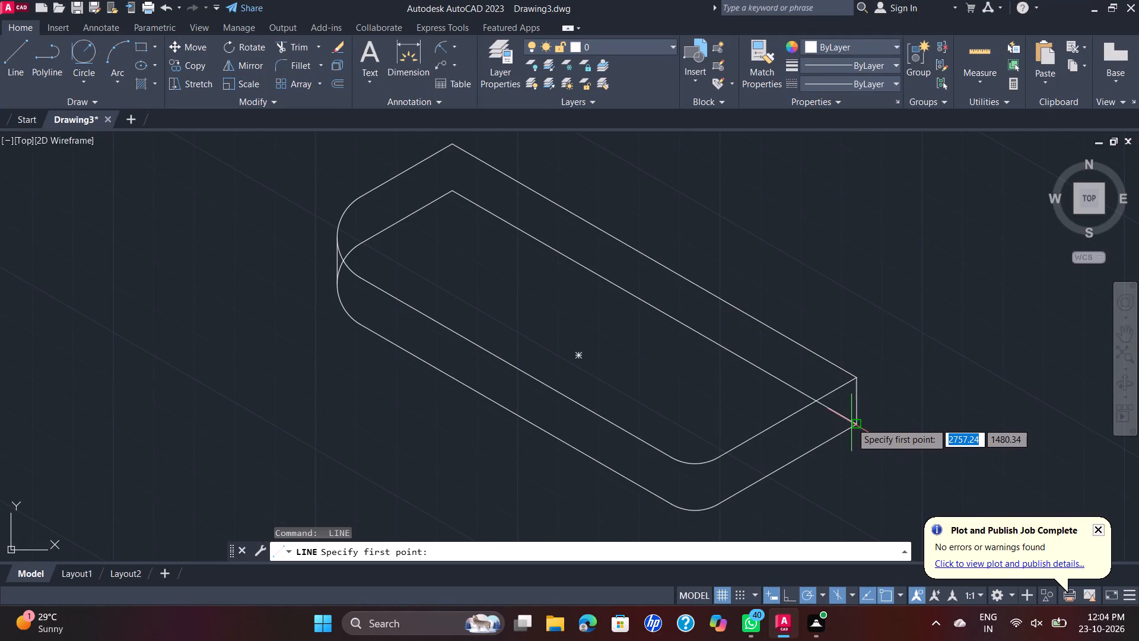
click(857, 423)
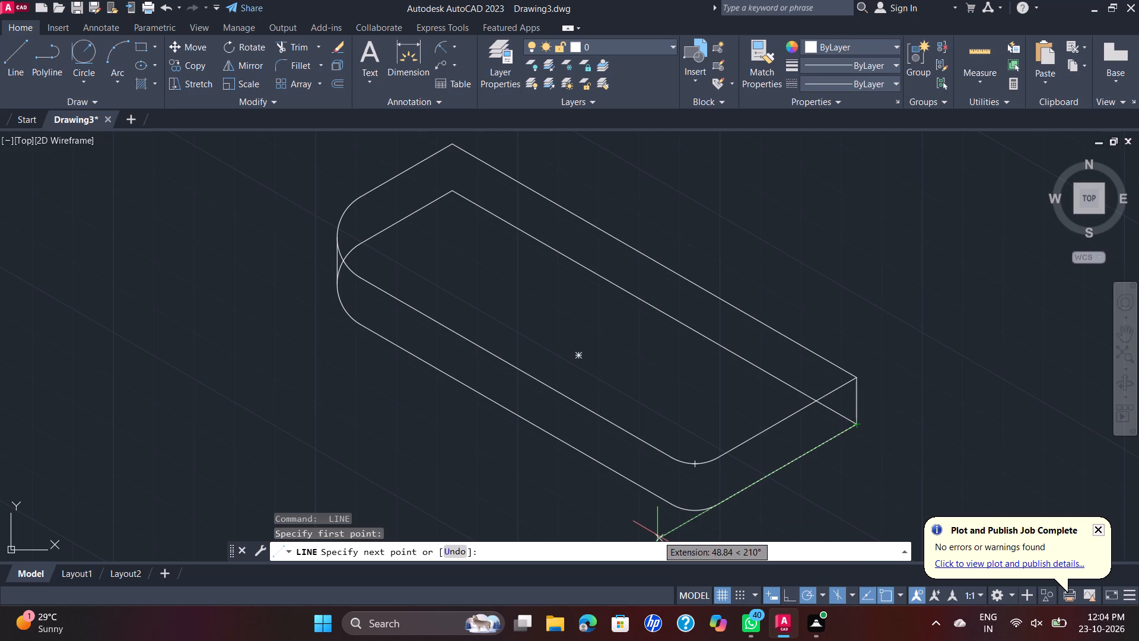
text(10)
key(Return)
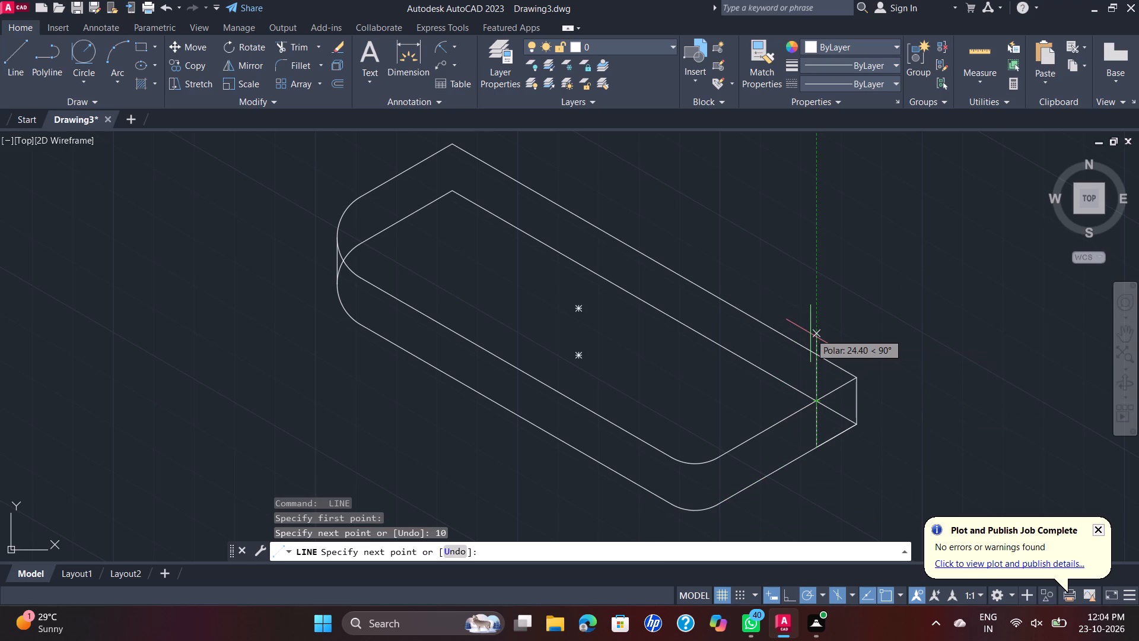
key(2)
key(Return)
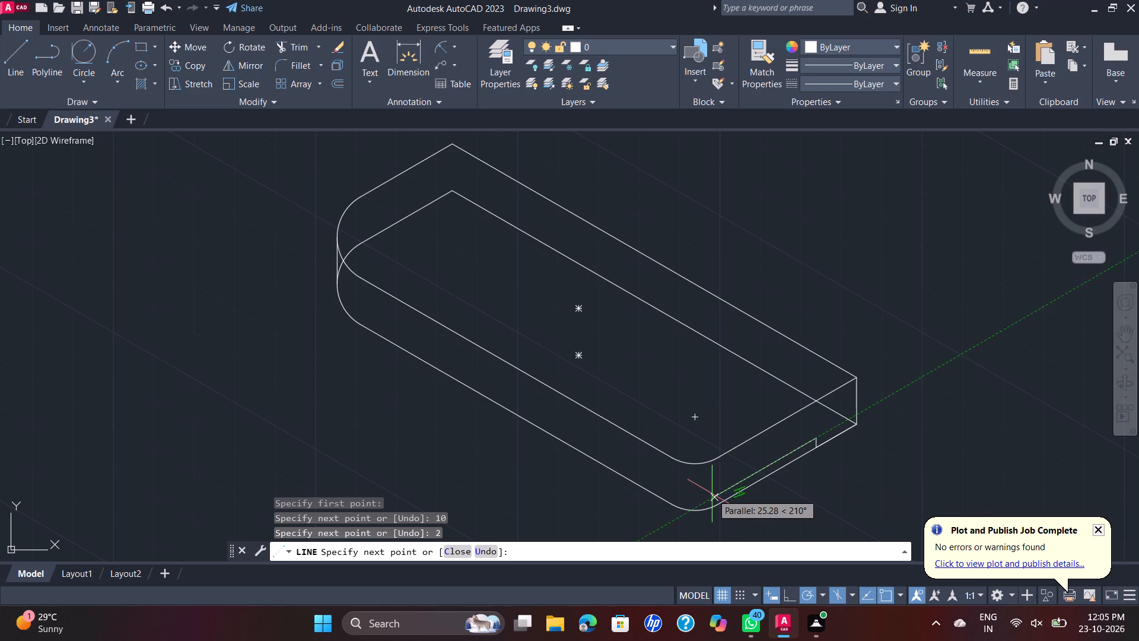
text(20)
key(Return)
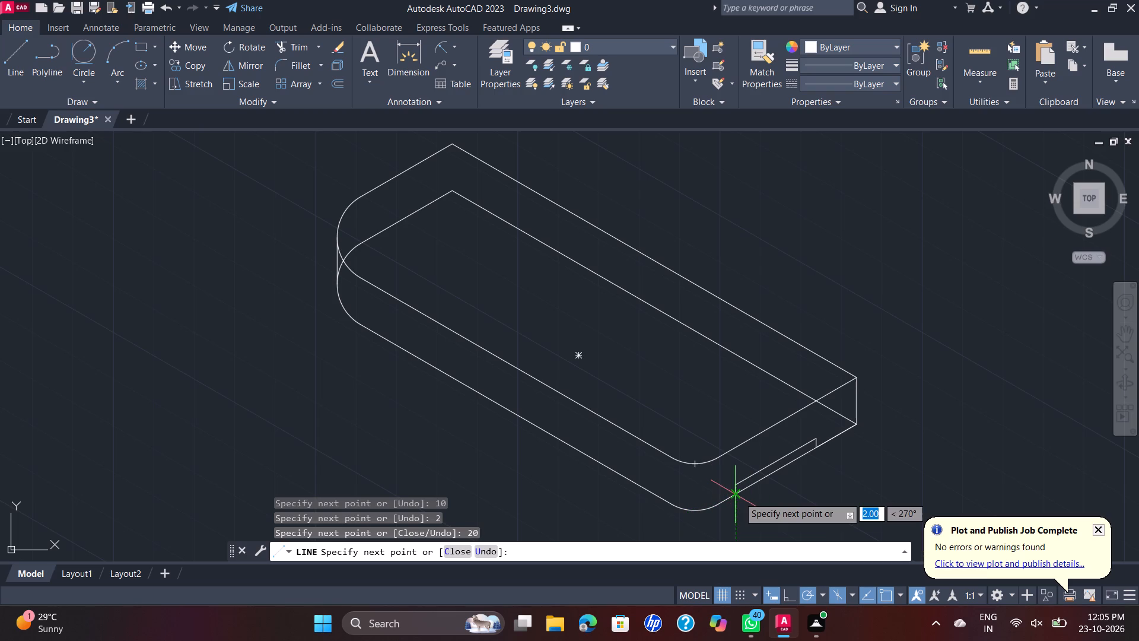
scroll(739, 497, up, 2)
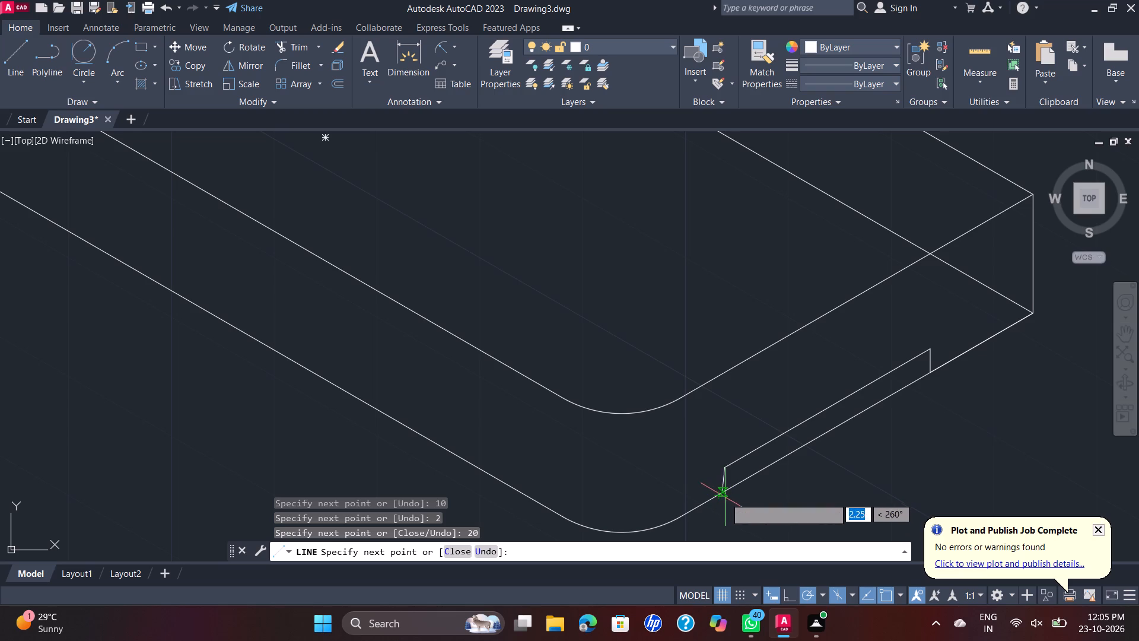
click(726, 505)
key(Escape)
Trim the notch's overshooting vertical line and the base edge segment spanning the notch opening.
text(TR)
key(Return)
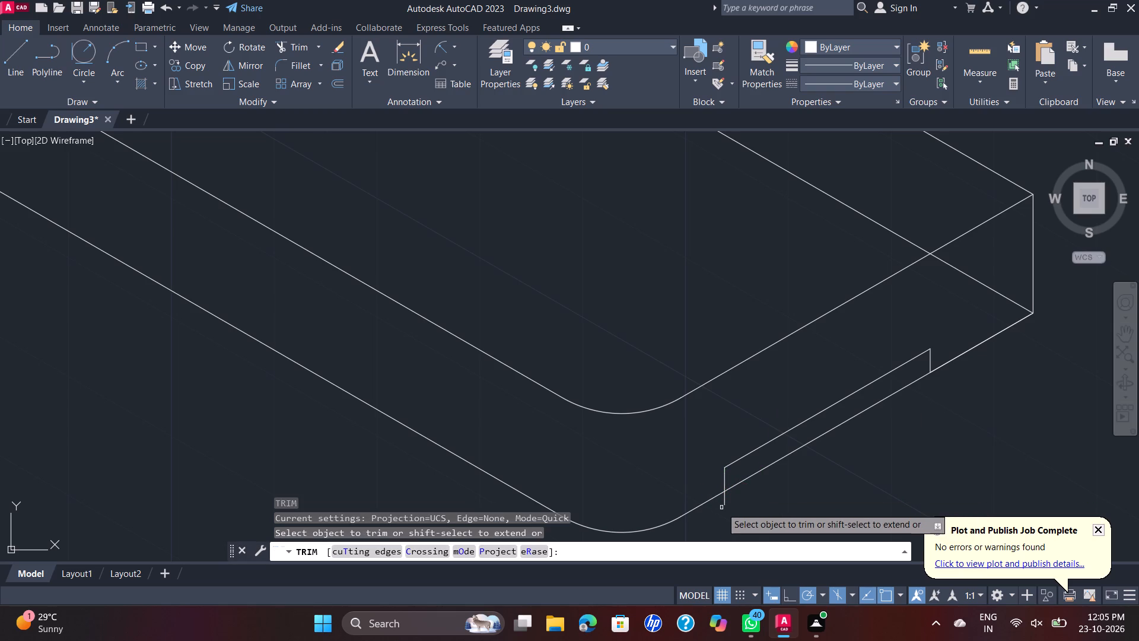
click(726, 503)
click(765, 467)
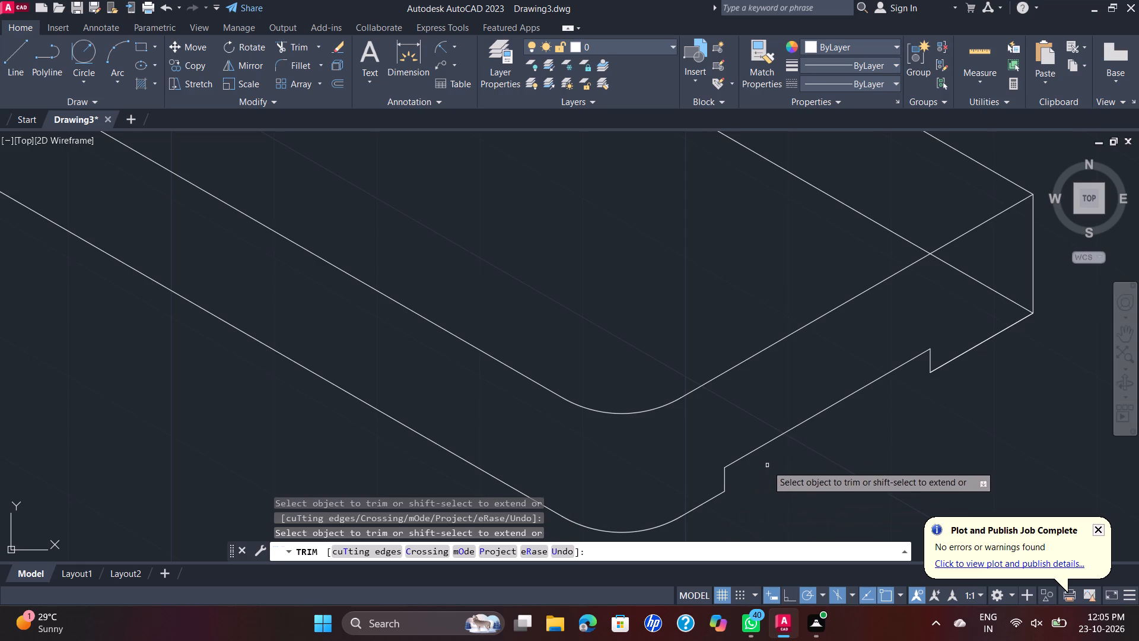
Trim away the bottom outline's hidden back edges and the hidden part of its left rounded corner.
scroll(852, 438, down, 1)
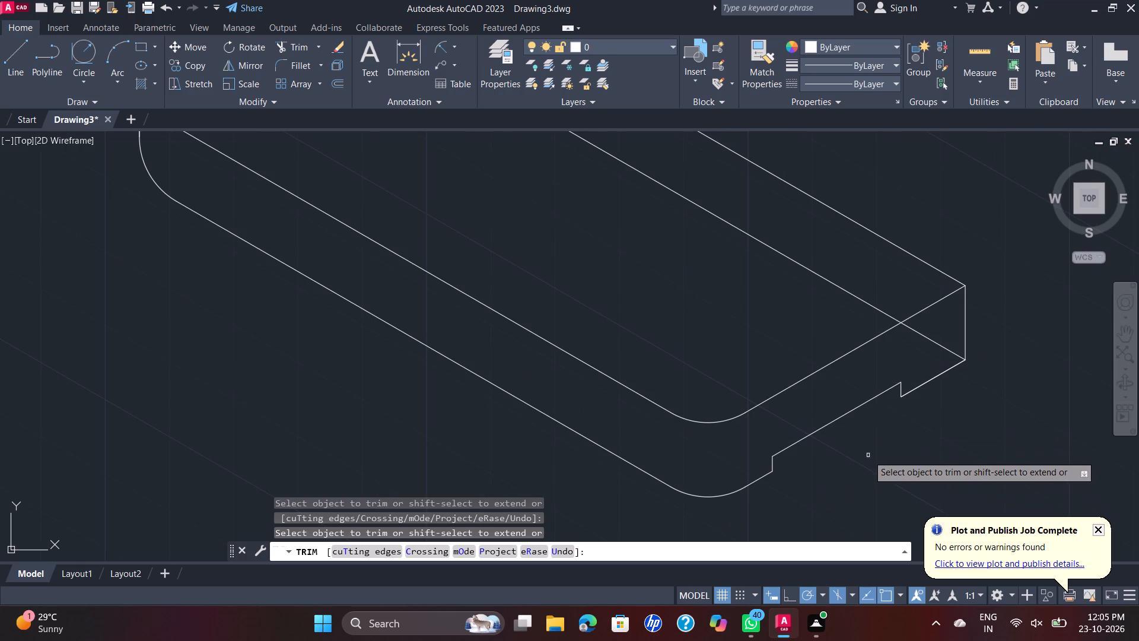
scroll(868, 455, down, 1)
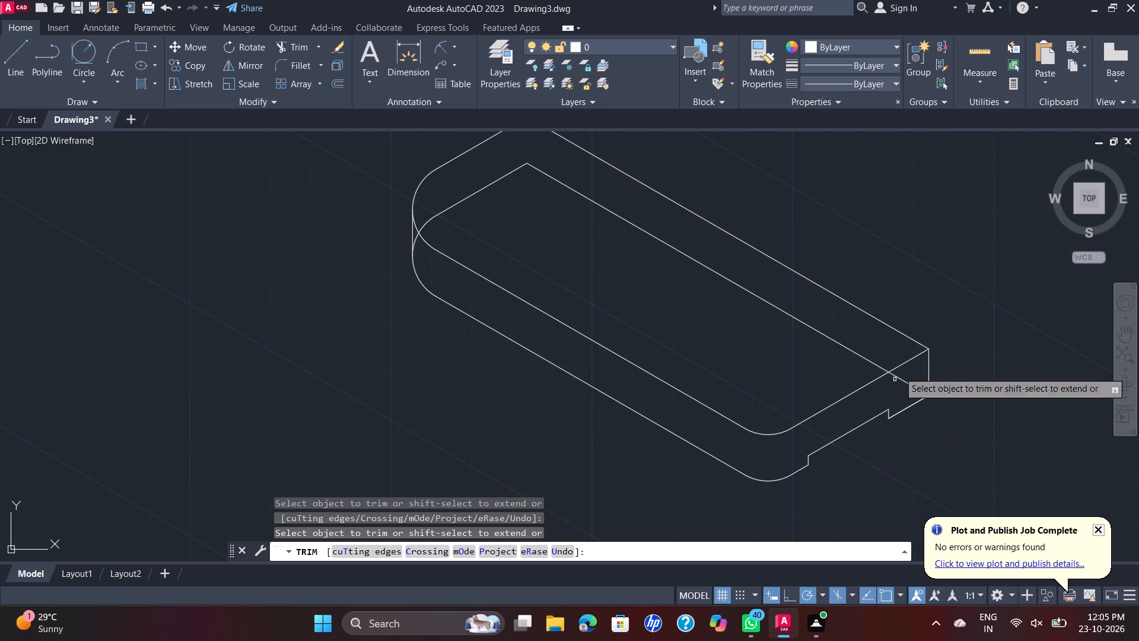
click(462, 203)
click(578, 175)
click(579, 202)
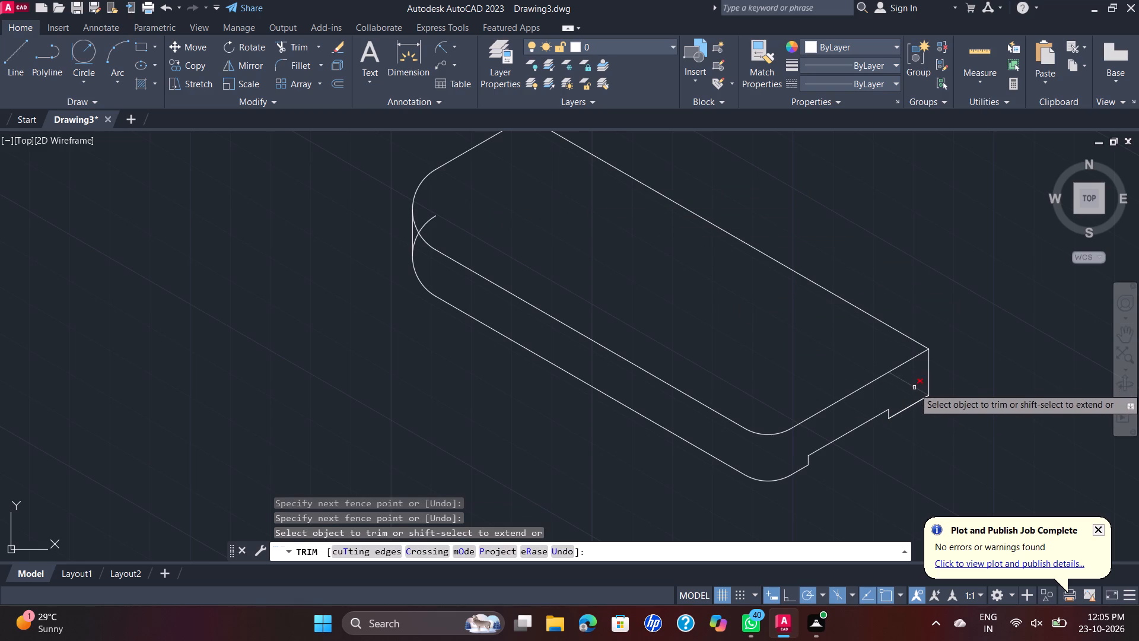
click(915, 388)
click(434, 218)
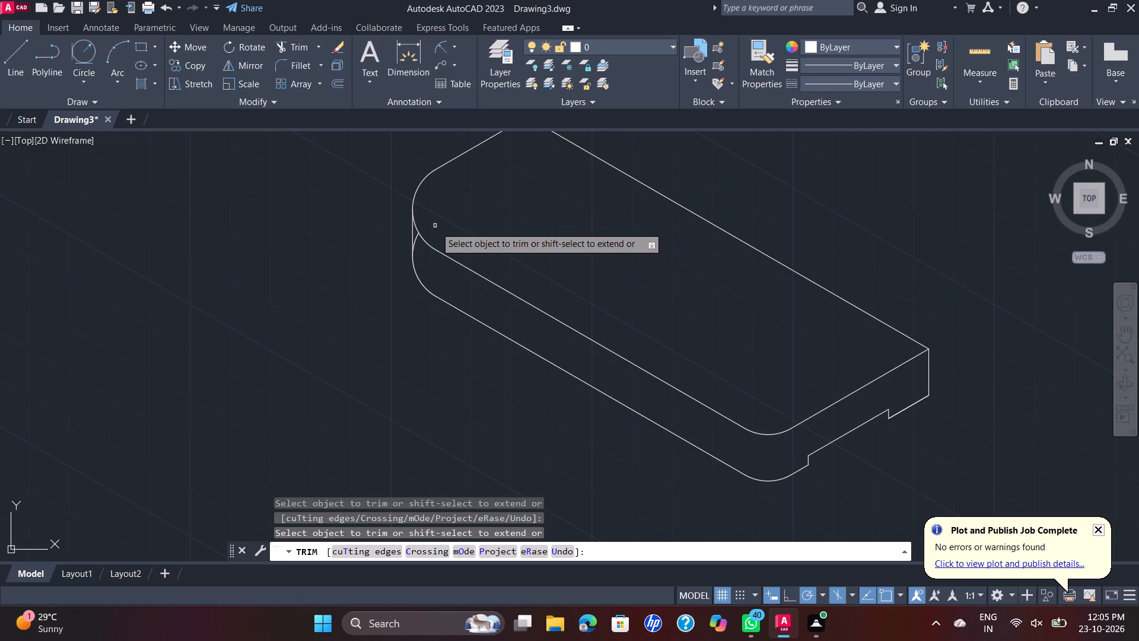
scroll(412, 238, up, 2)
click(418, 236)
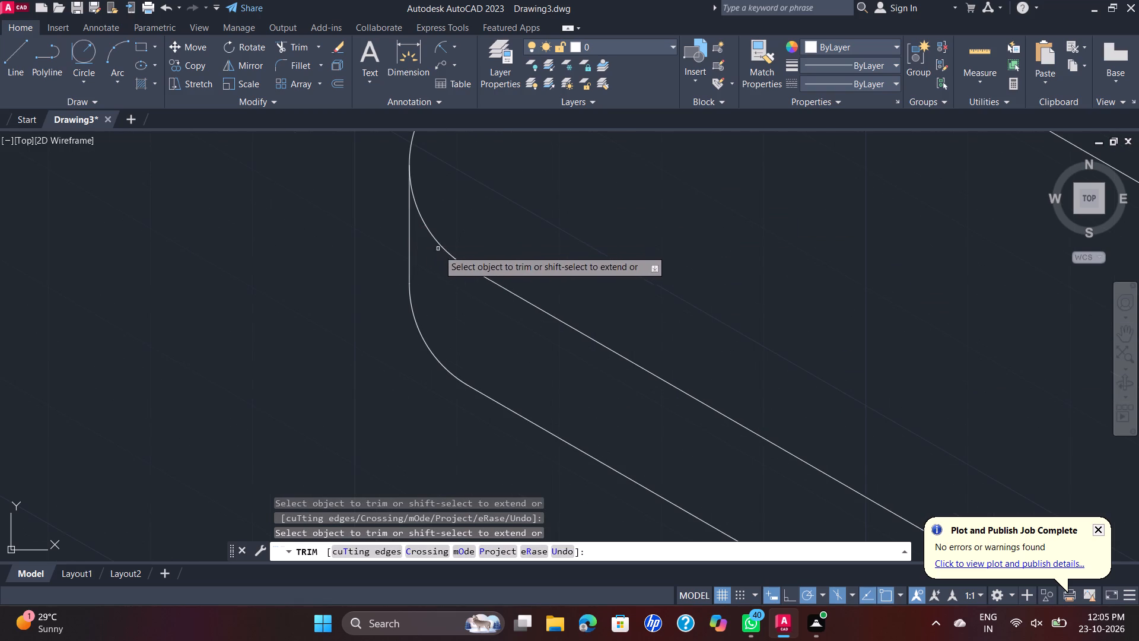
scroll(444, 281, down, 1)
scroll(526, 242, down, 2)
key(Escape)
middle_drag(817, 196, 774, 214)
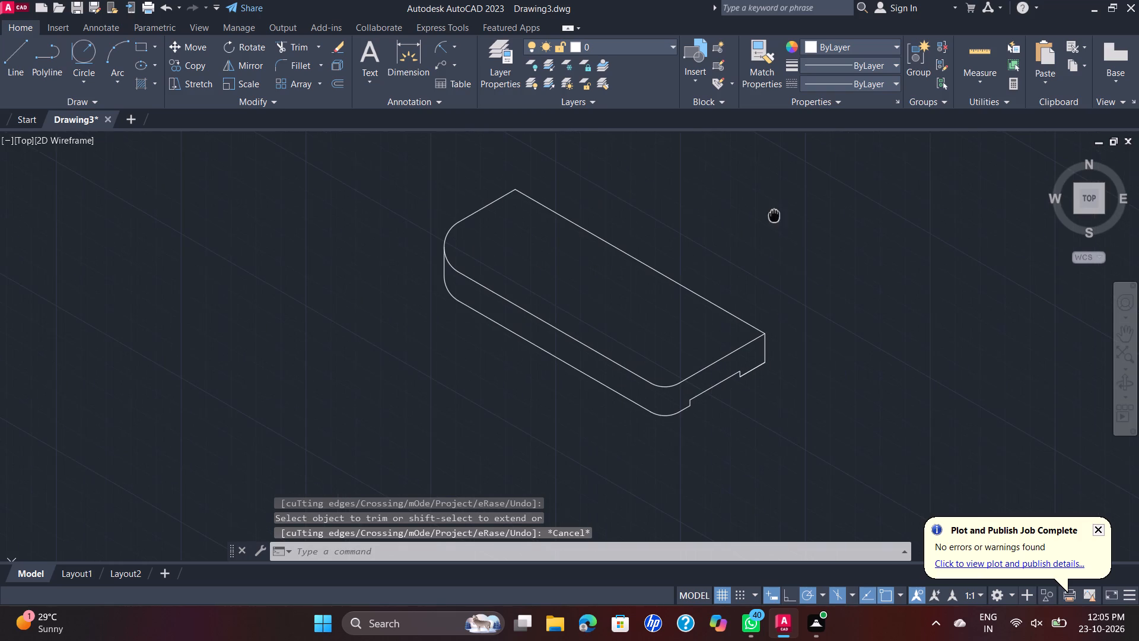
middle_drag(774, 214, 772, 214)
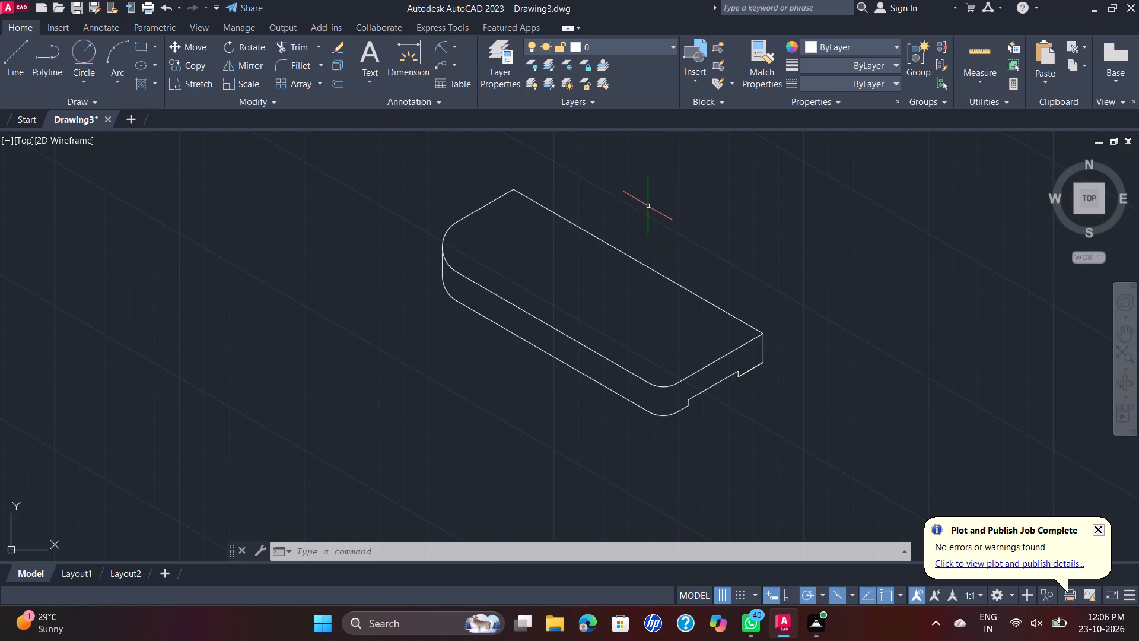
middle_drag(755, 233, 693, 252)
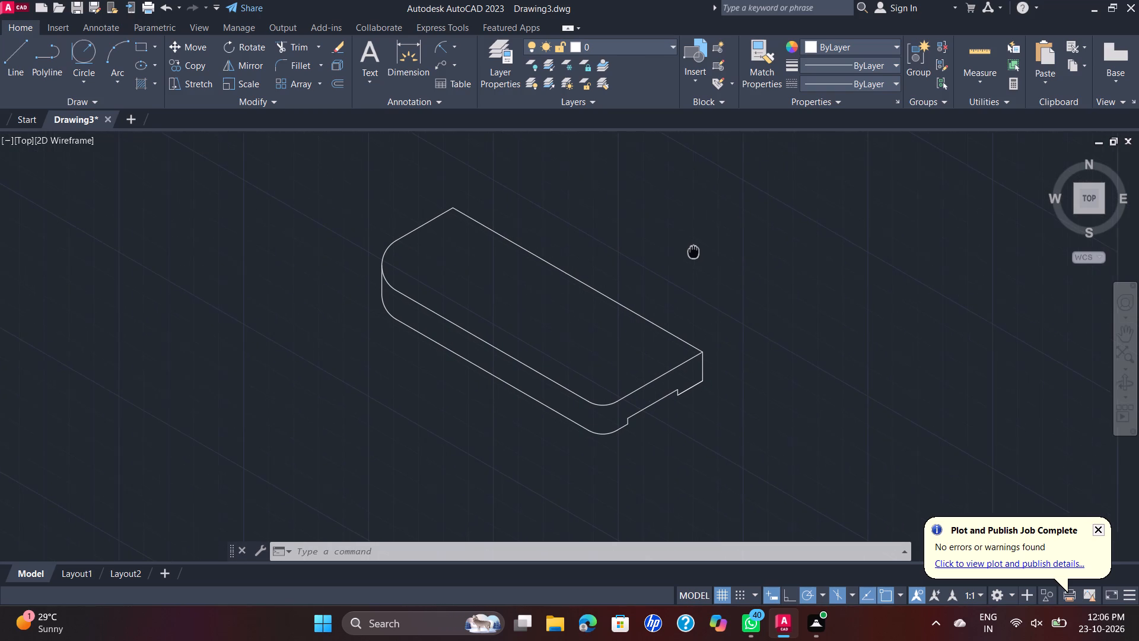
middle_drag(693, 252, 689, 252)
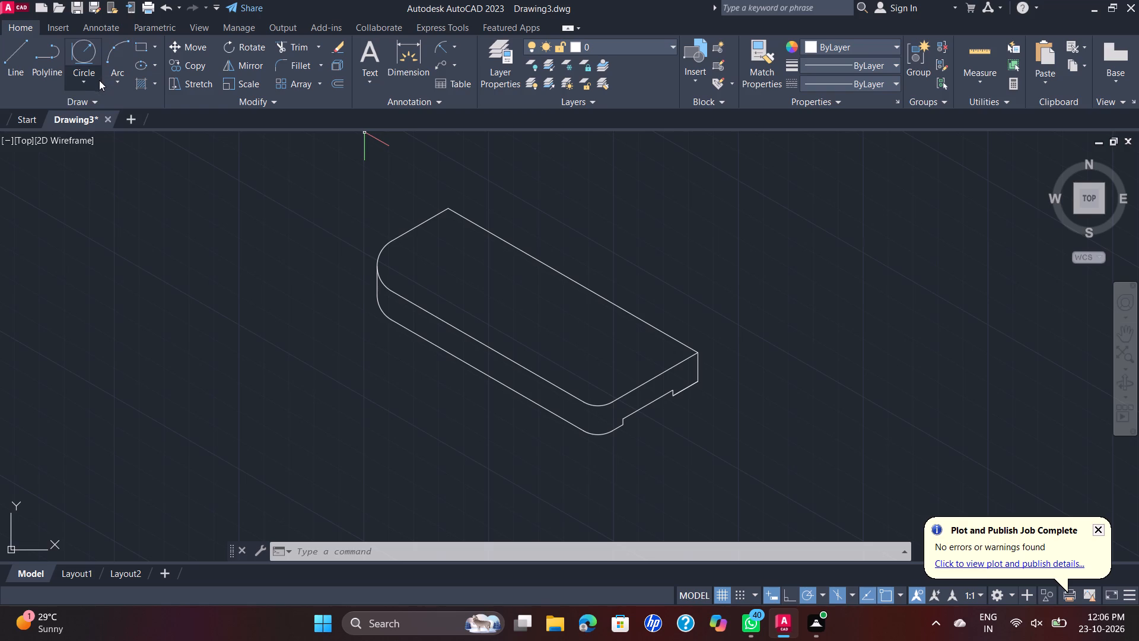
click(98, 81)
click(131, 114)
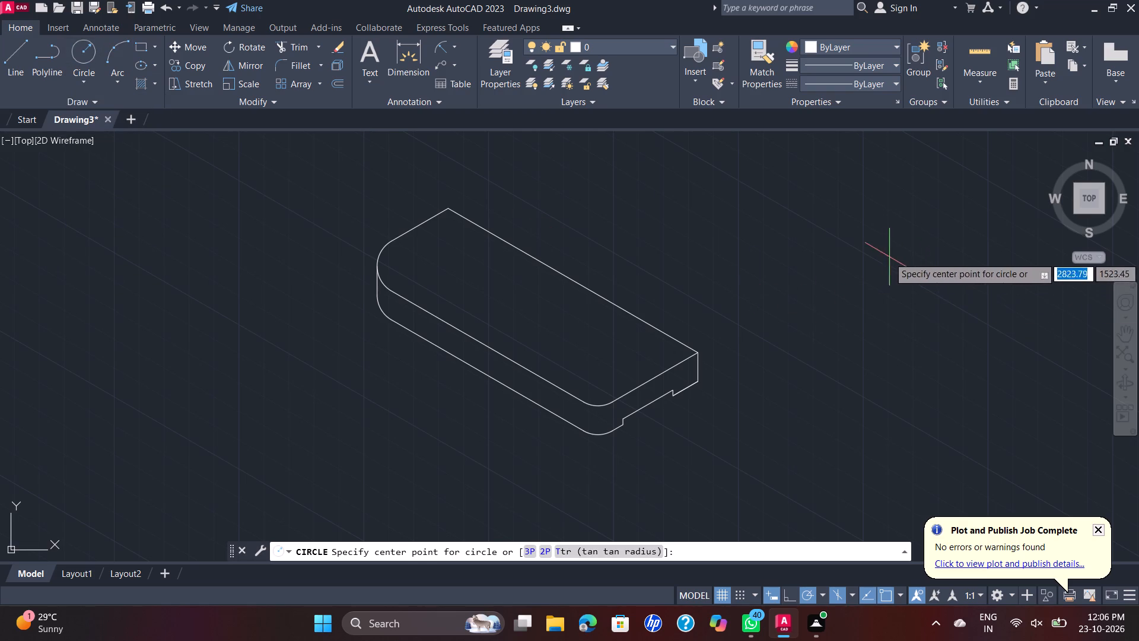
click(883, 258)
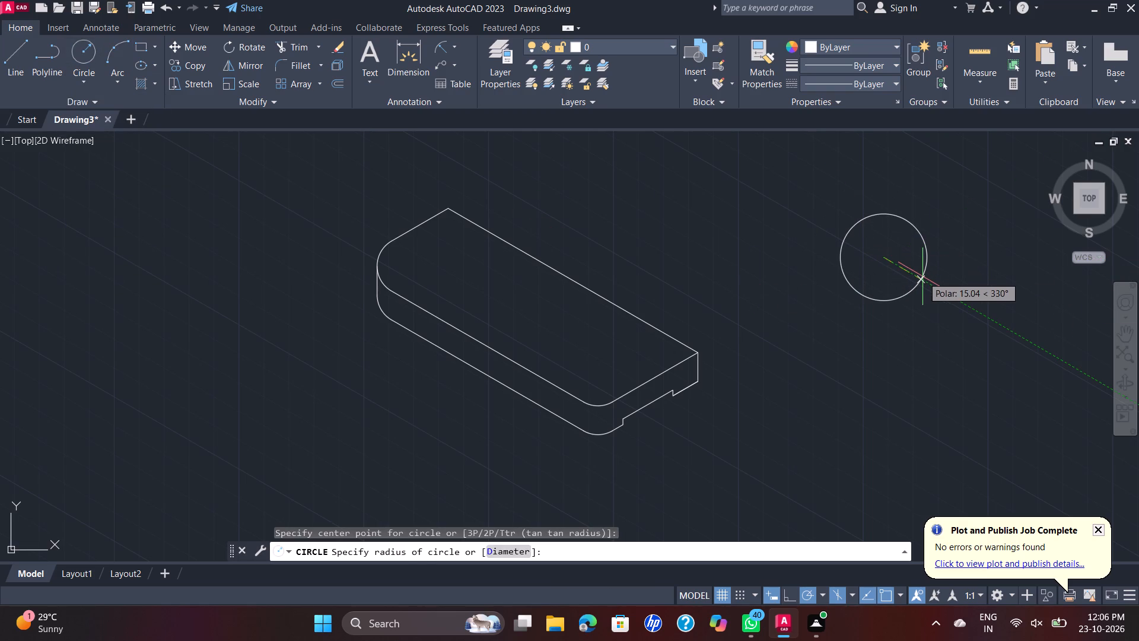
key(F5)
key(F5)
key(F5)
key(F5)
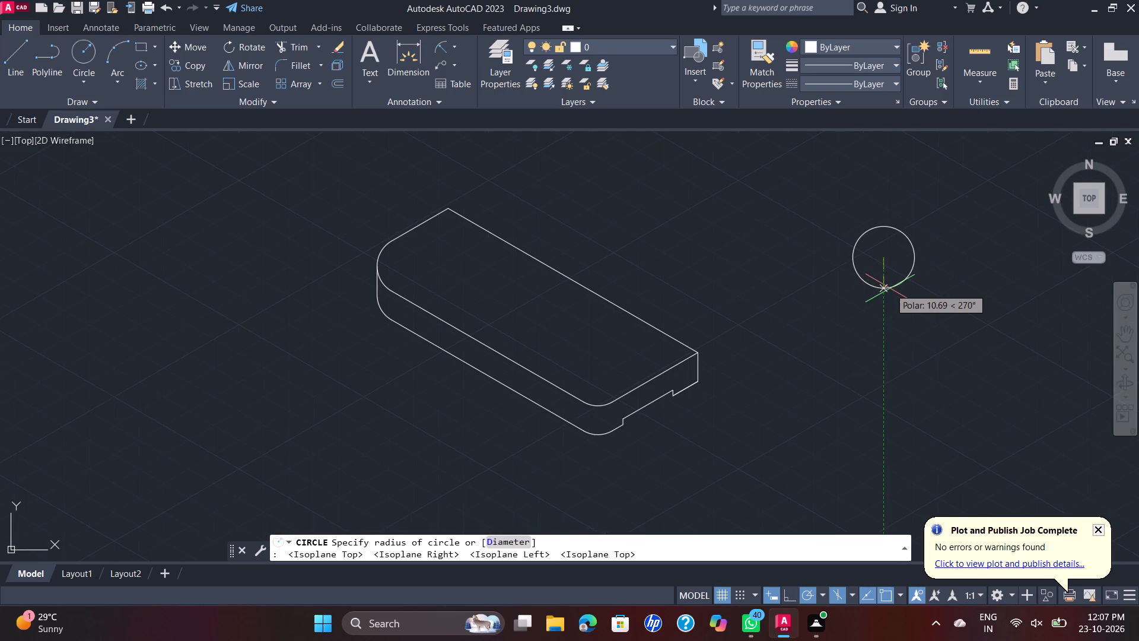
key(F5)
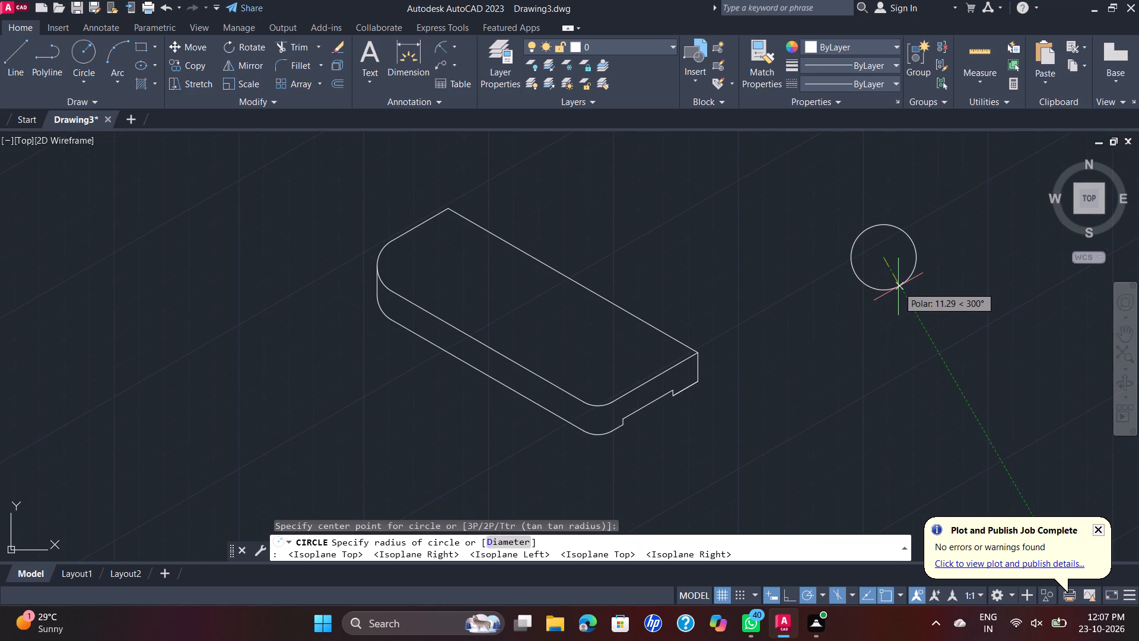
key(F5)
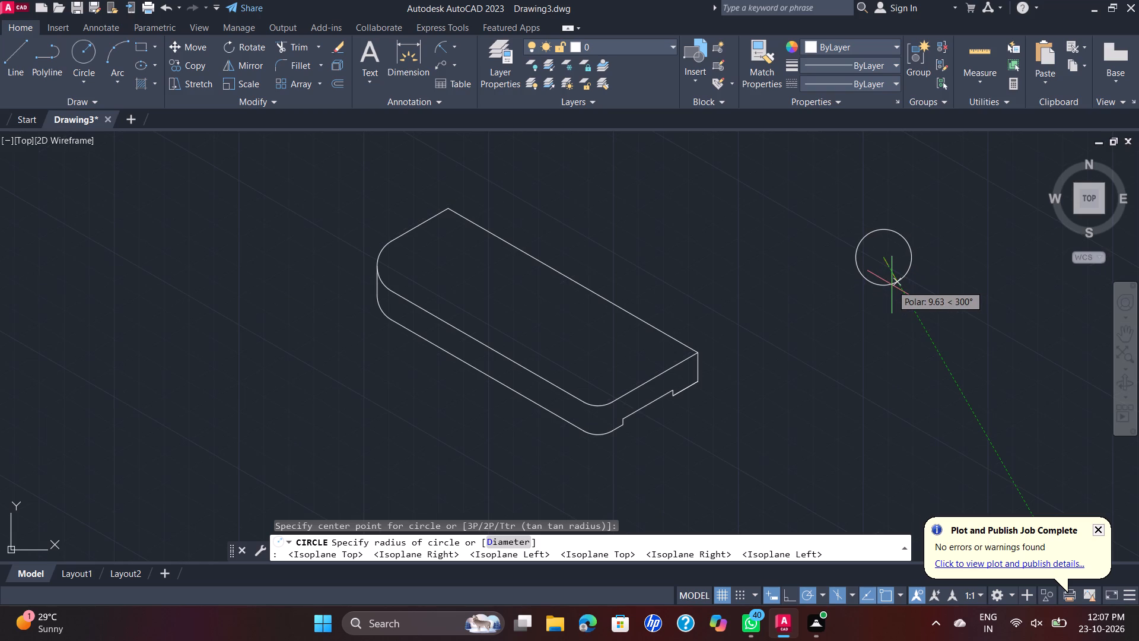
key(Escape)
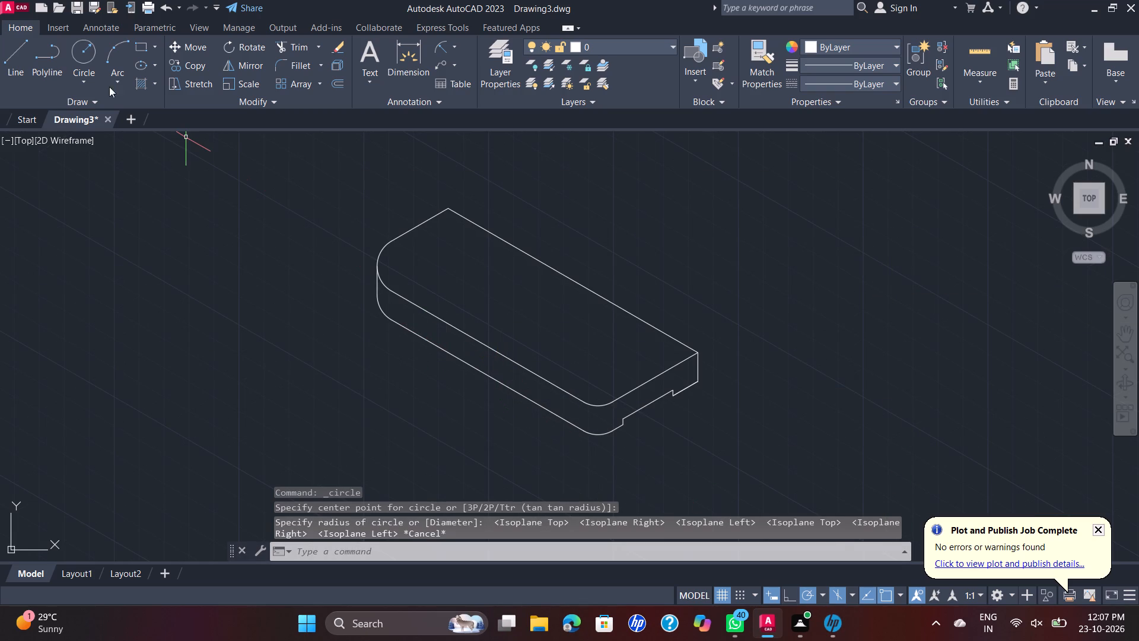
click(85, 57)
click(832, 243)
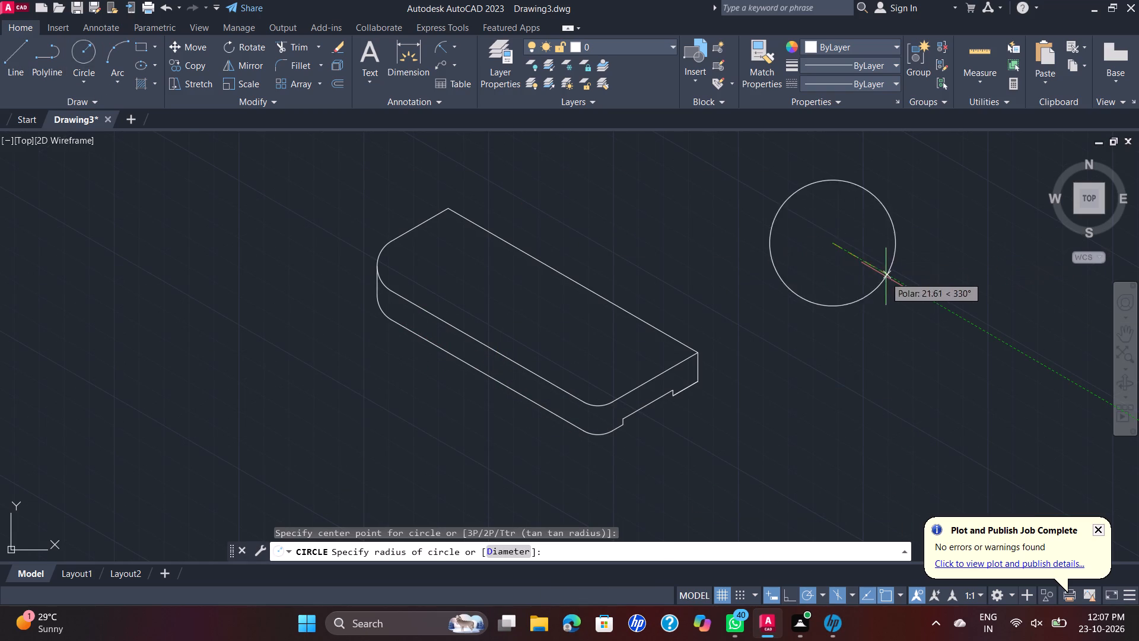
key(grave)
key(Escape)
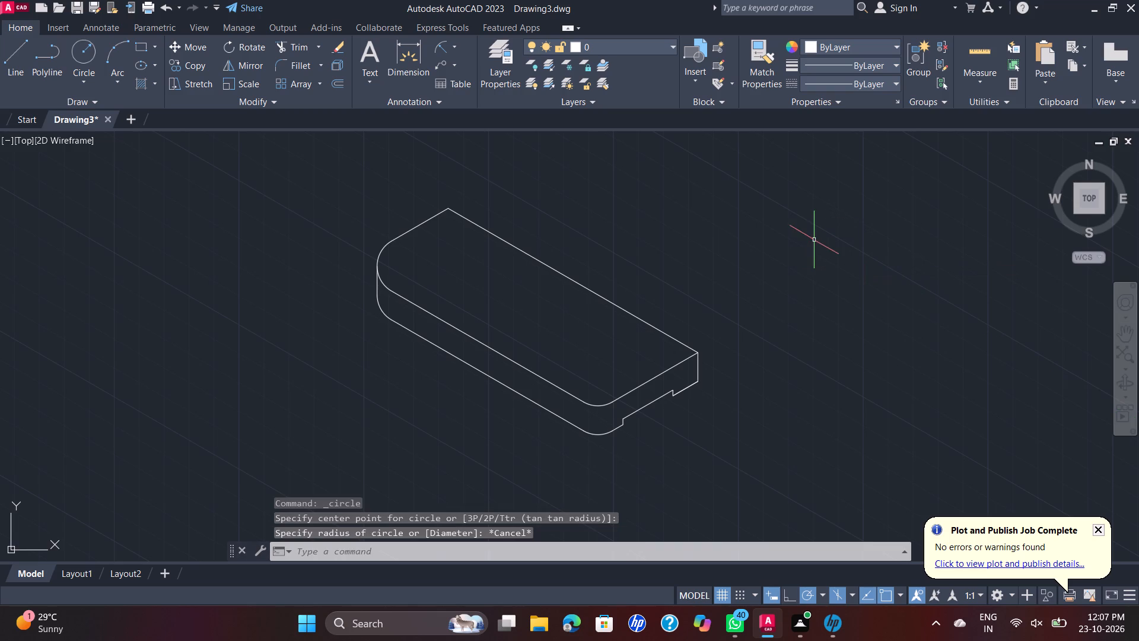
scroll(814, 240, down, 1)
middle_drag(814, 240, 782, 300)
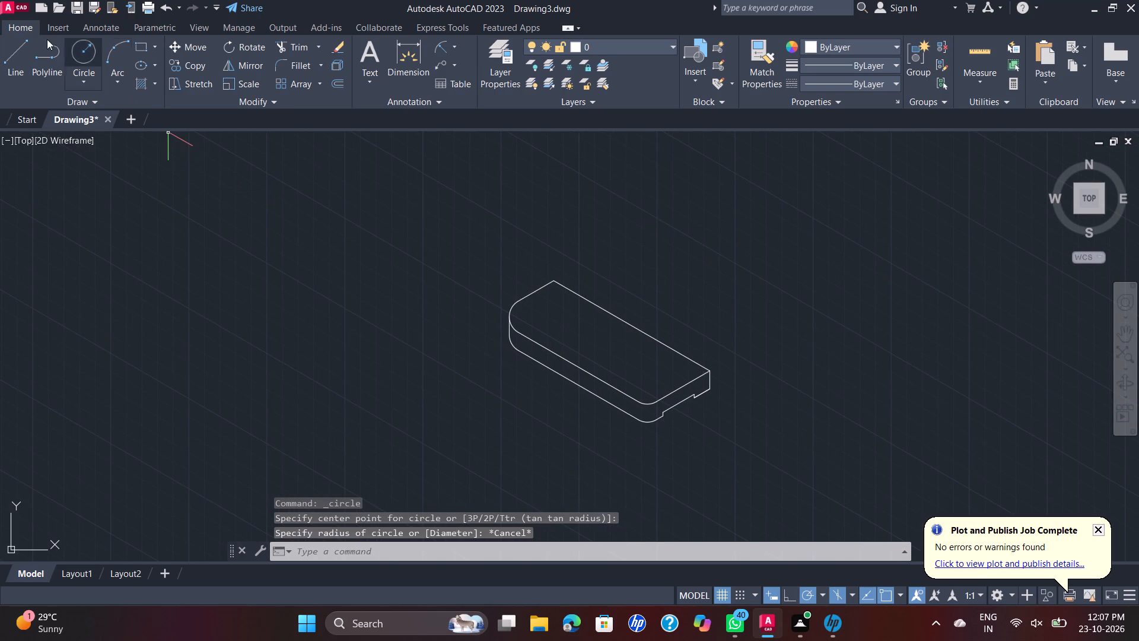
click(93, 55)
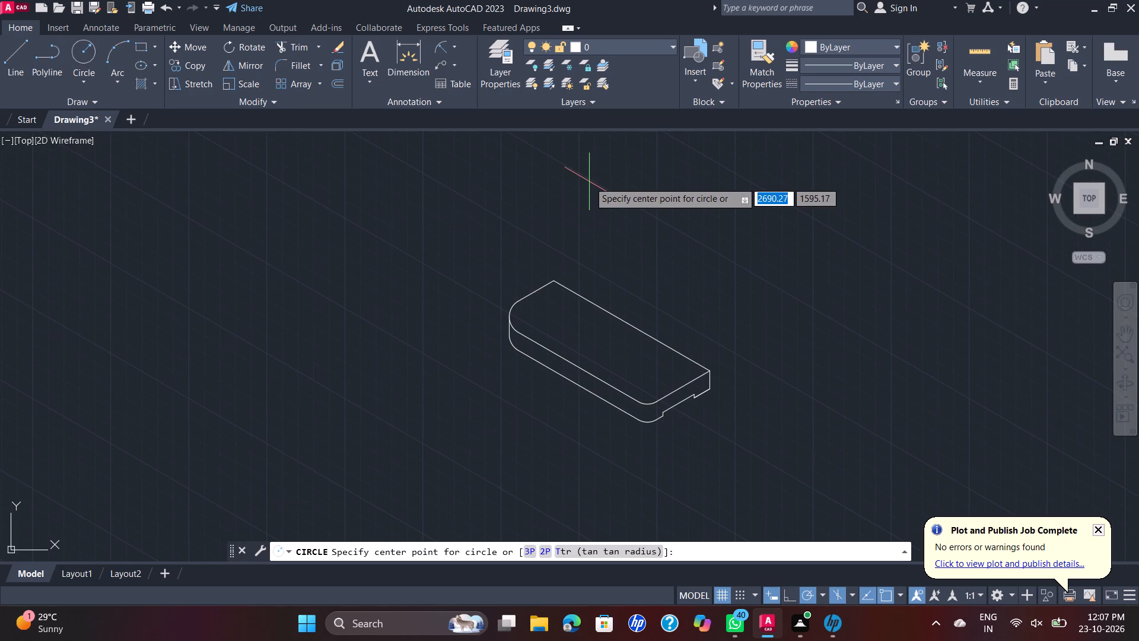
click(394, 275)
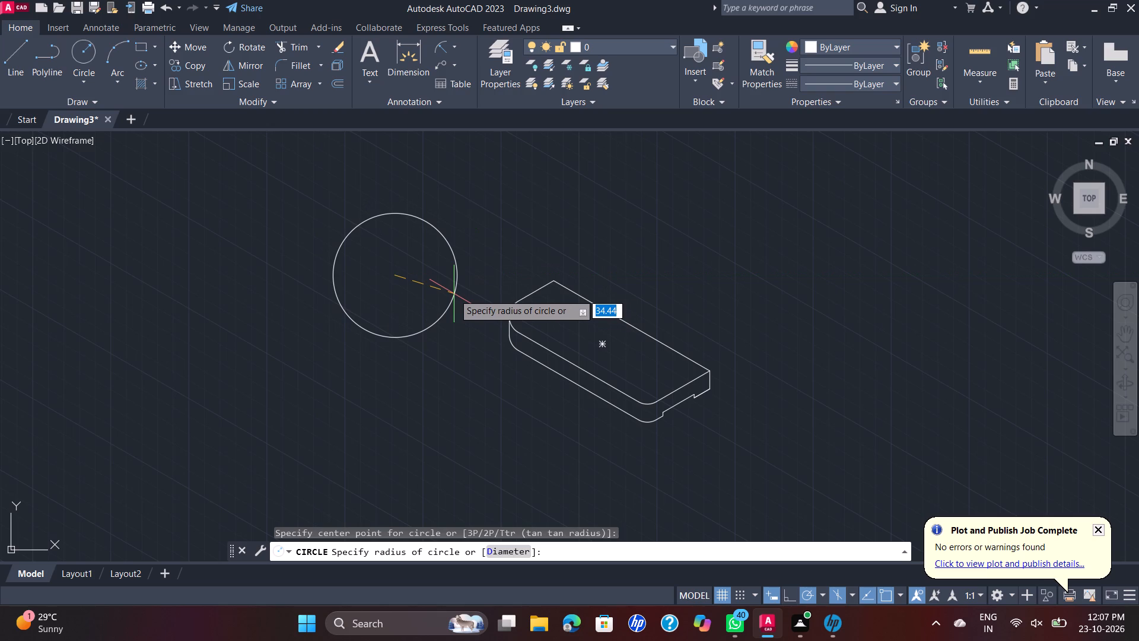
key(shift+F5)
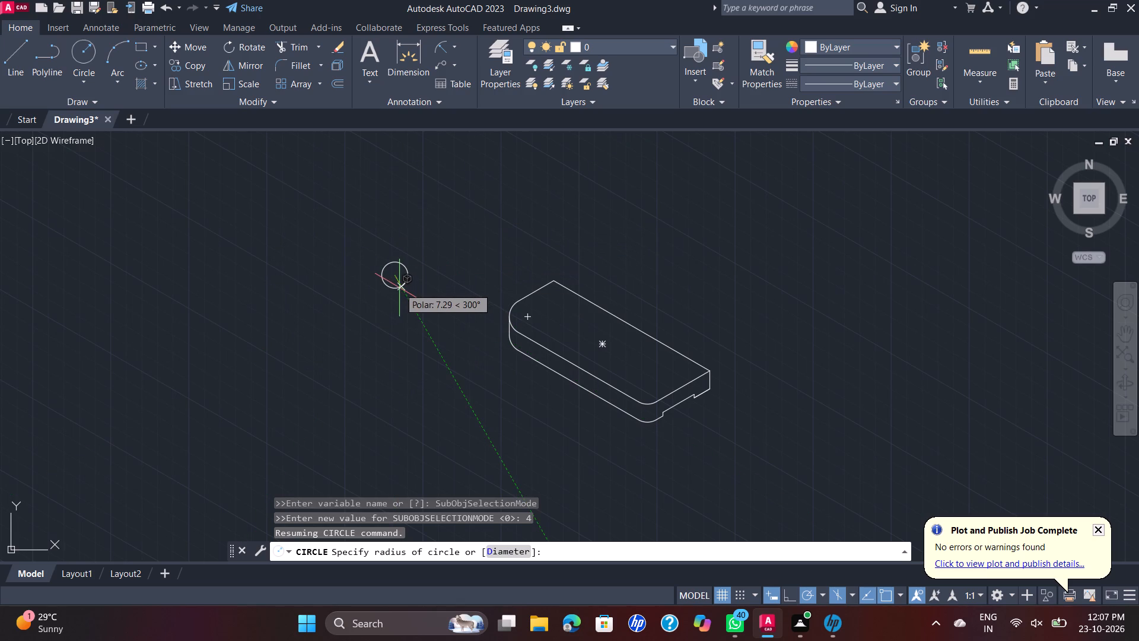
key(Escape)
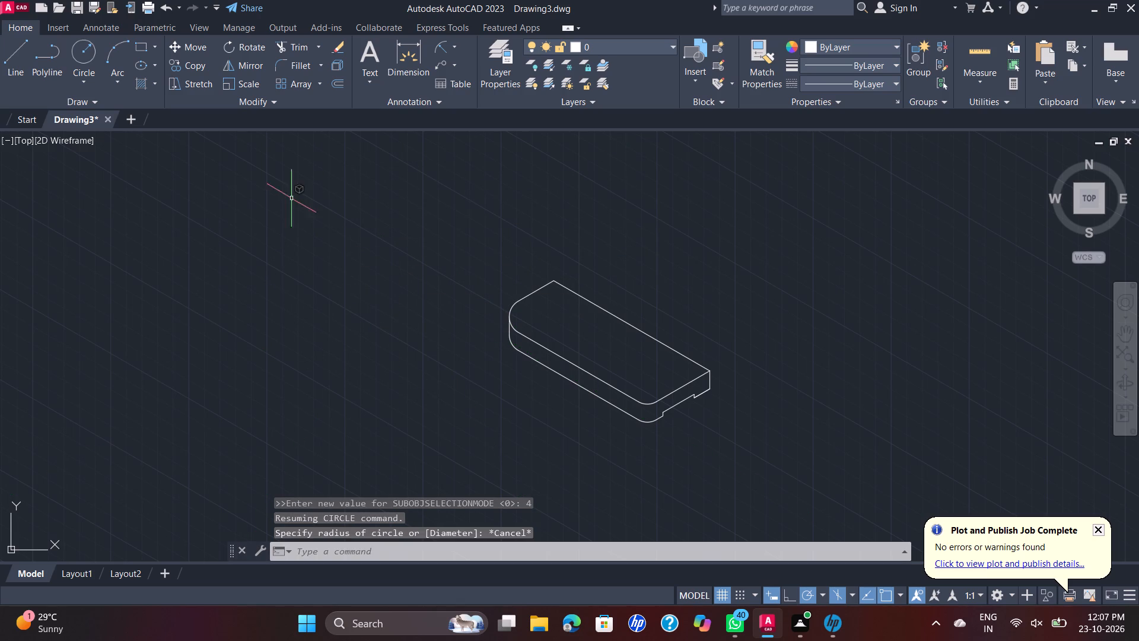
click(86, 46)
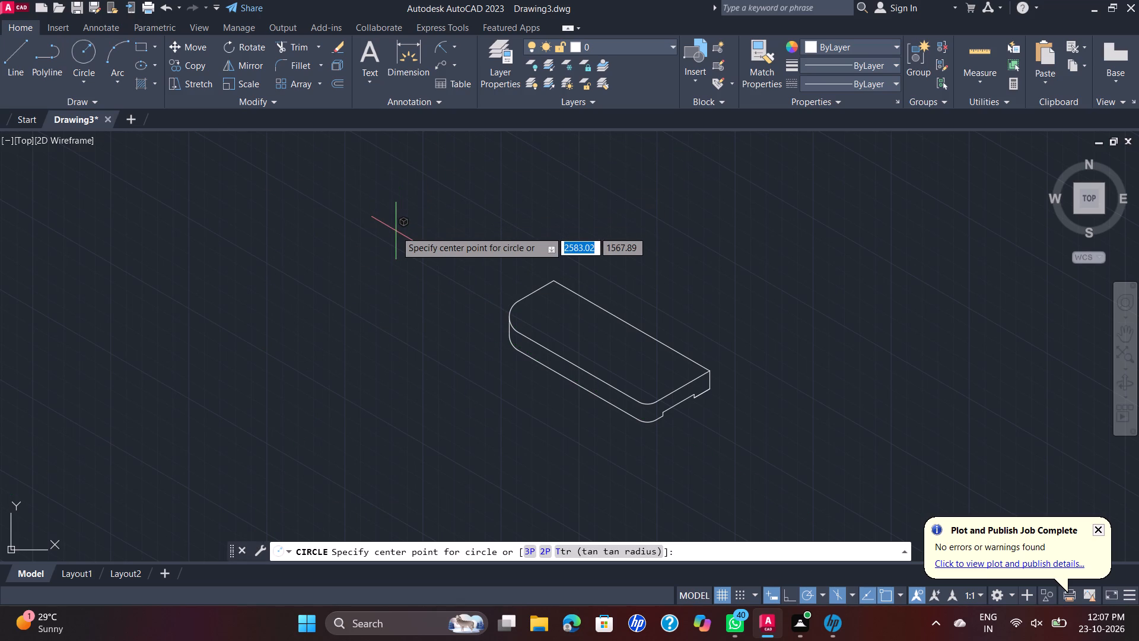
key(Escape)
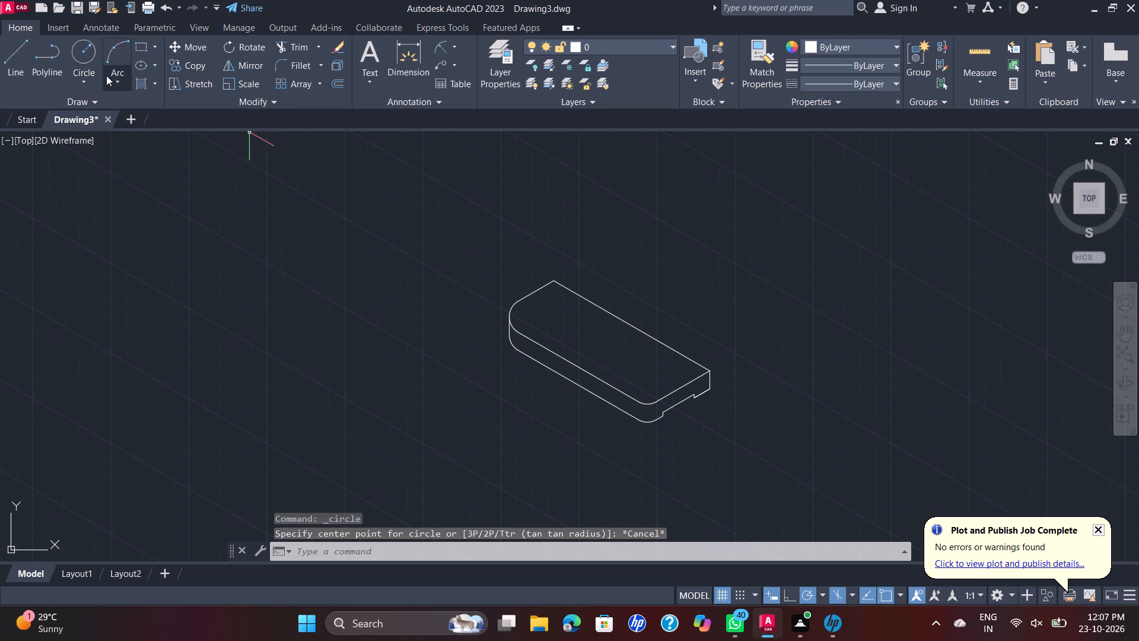
Draw a left-isoplane isocircle with a radius of 20 mm in the empty space beside the base plate.
click(151, 69)
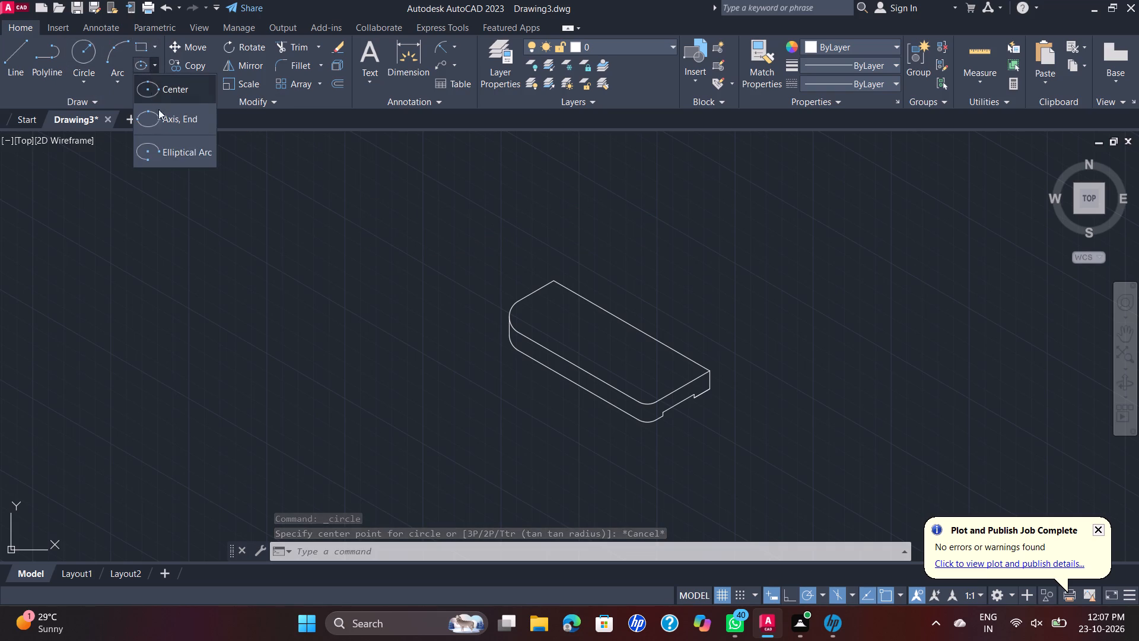
click(176, 126)
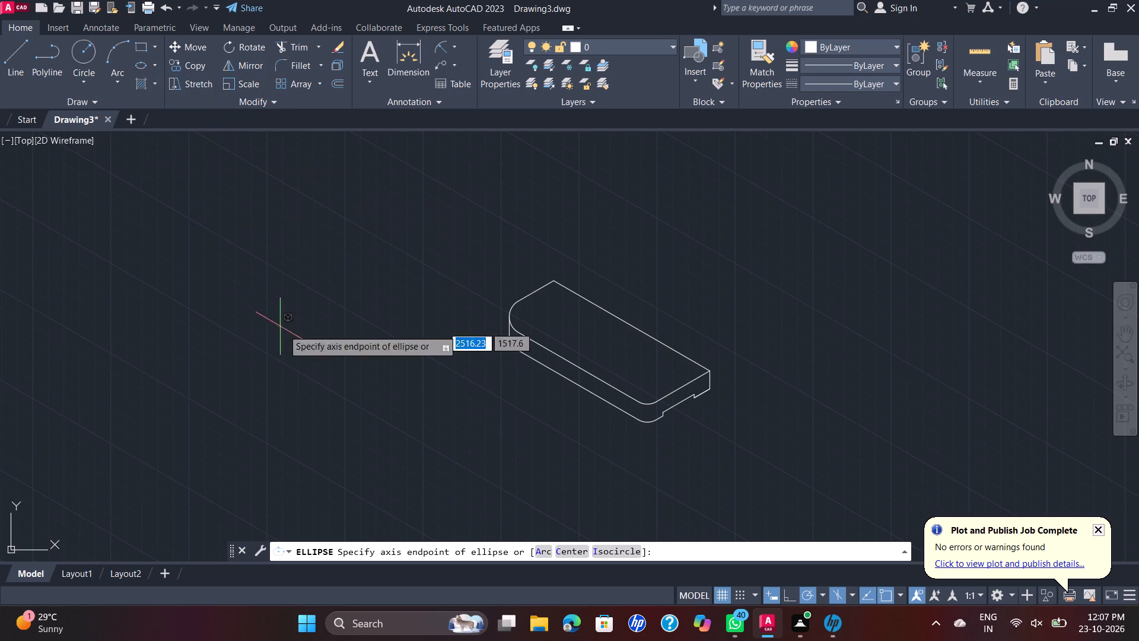
click(621, 550)
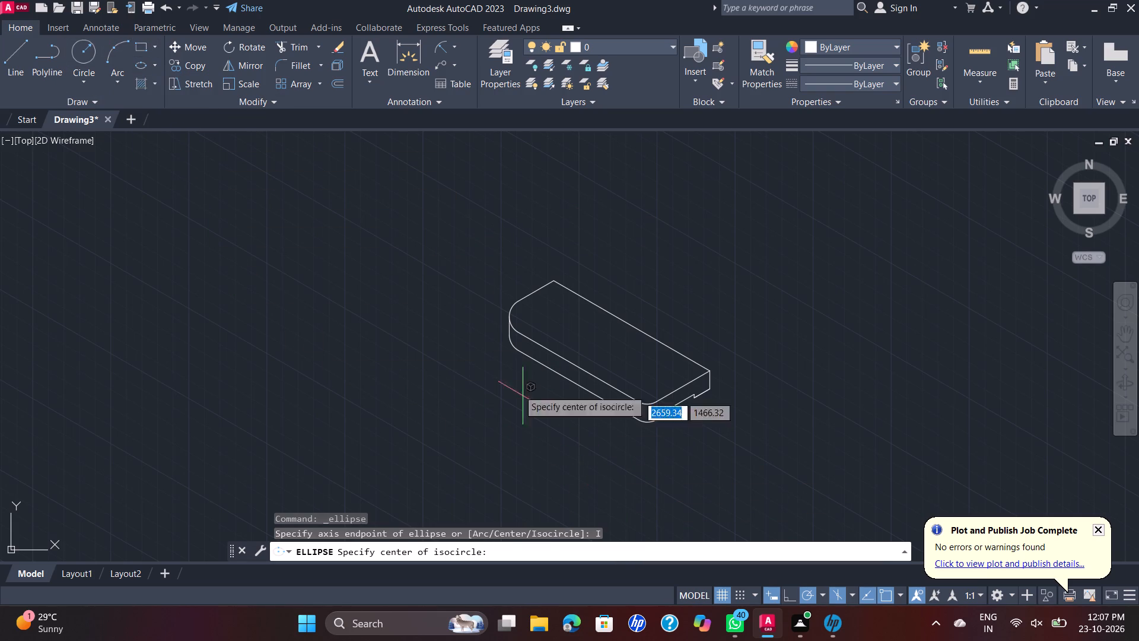
click(419, 261)
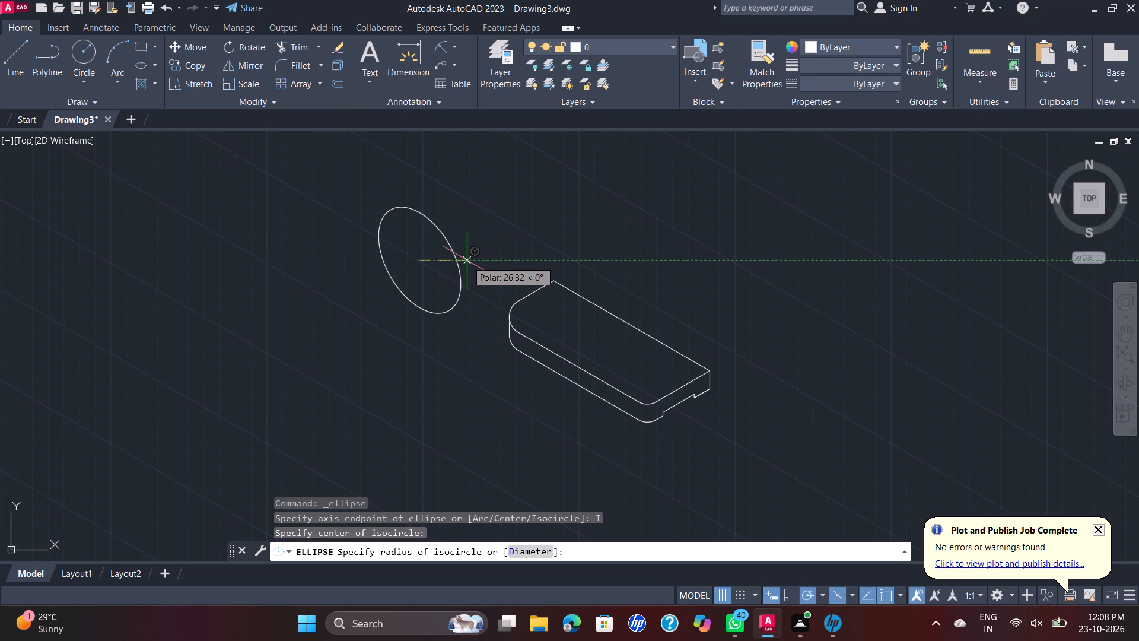
text(20)
key(Return)
Draw a concentric isocircle with a diameter of 15 mm at the centre of the 20 mm radius isocircle.
key(space)
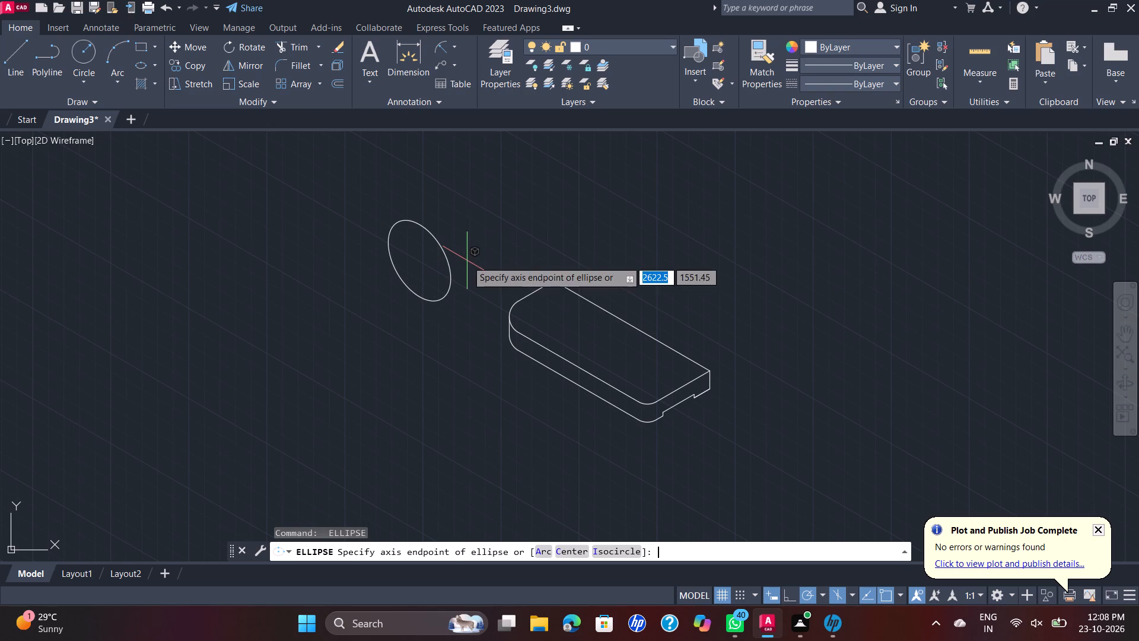
click(638, 552)
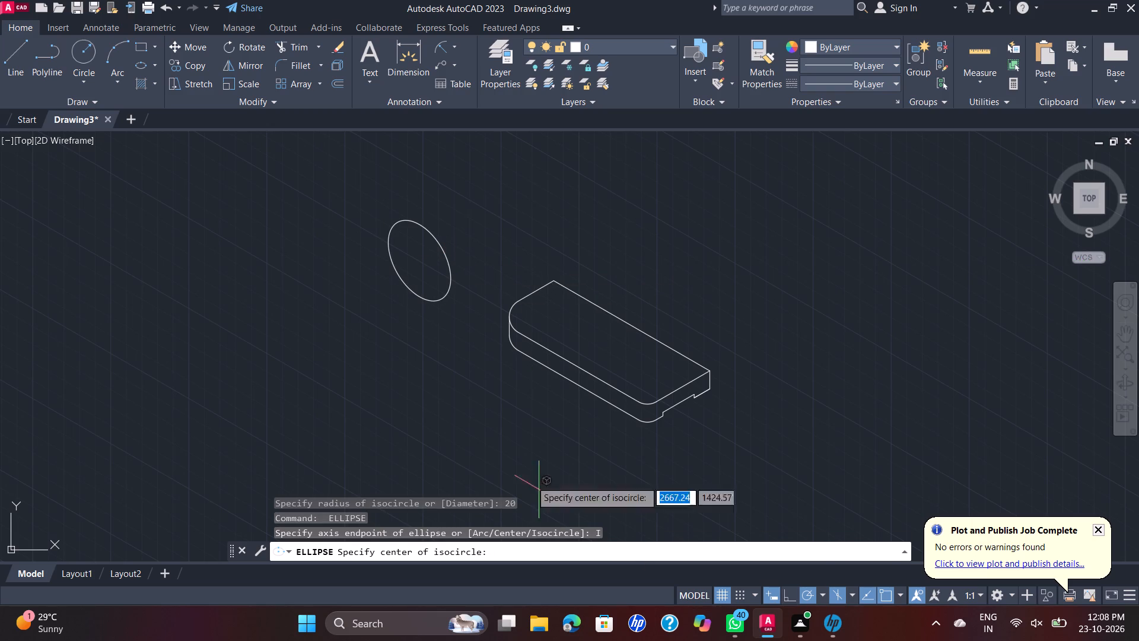
click(419, 258)
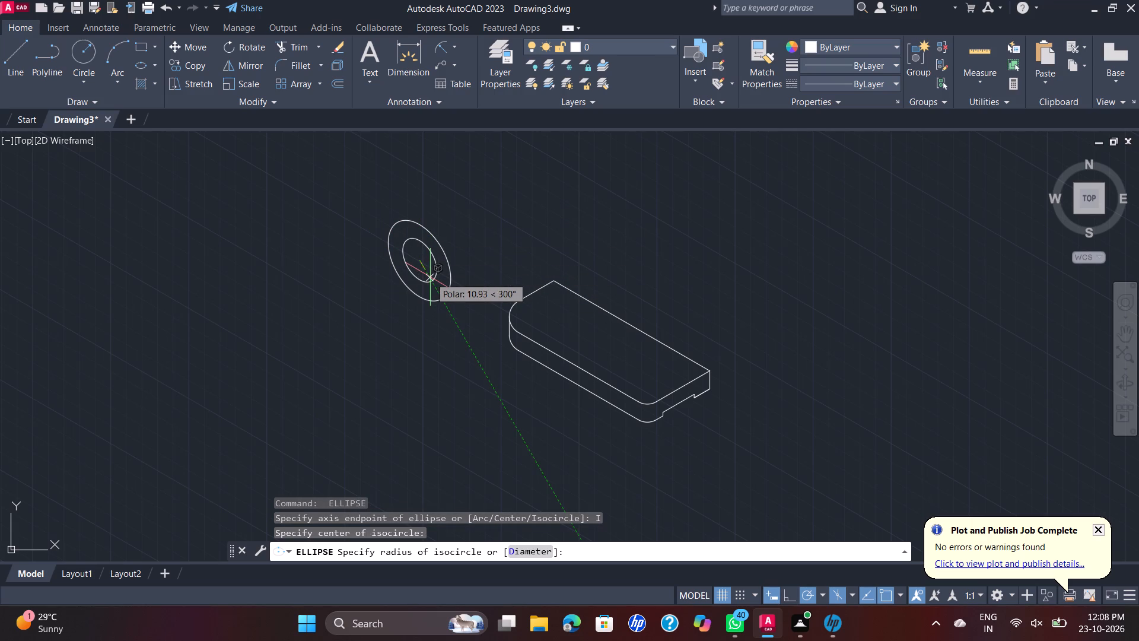
key(d)
key(Return)
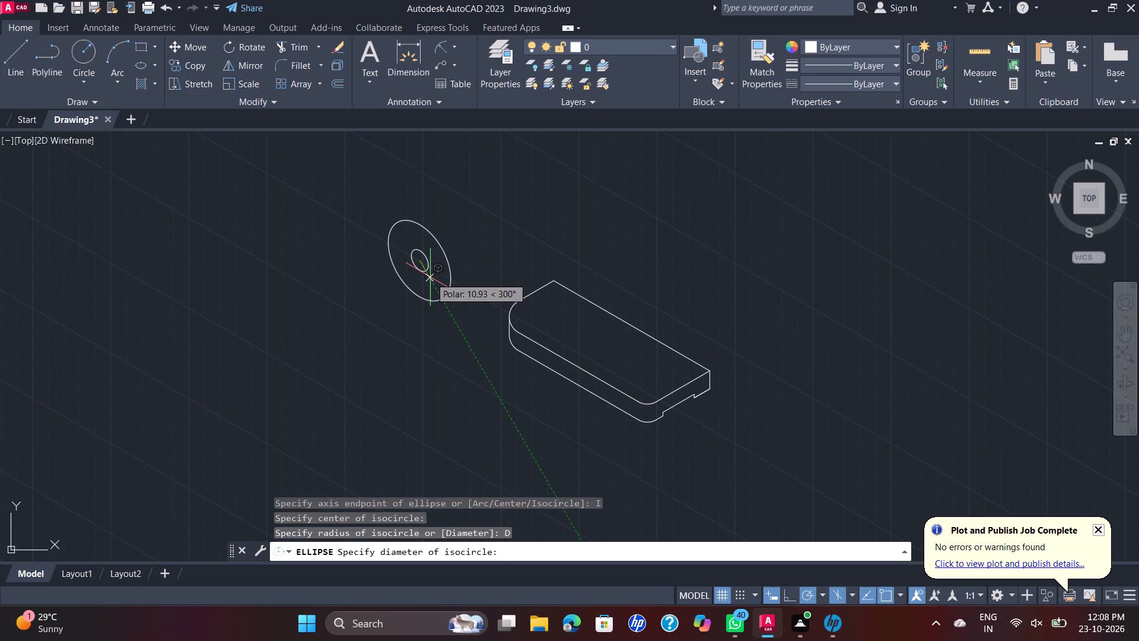
text(15)
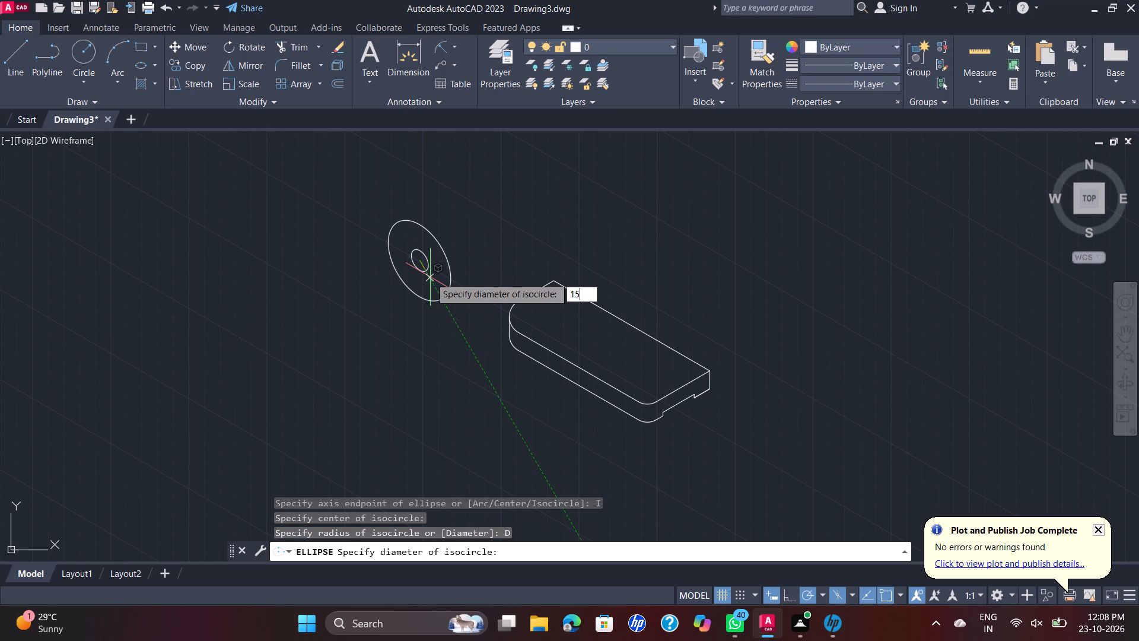
key(Return)
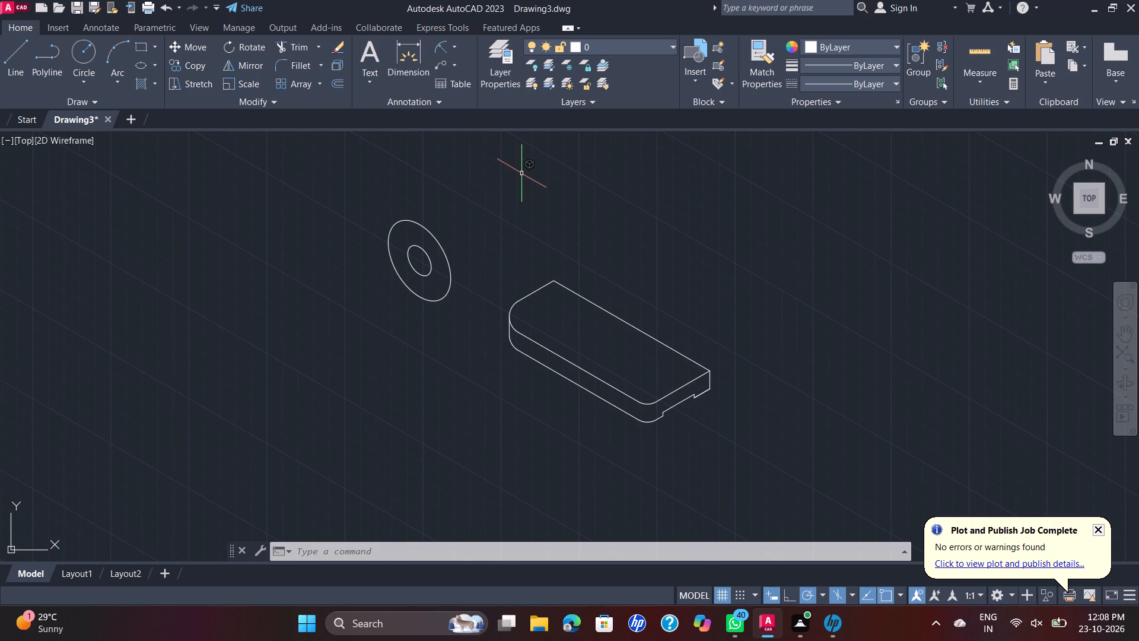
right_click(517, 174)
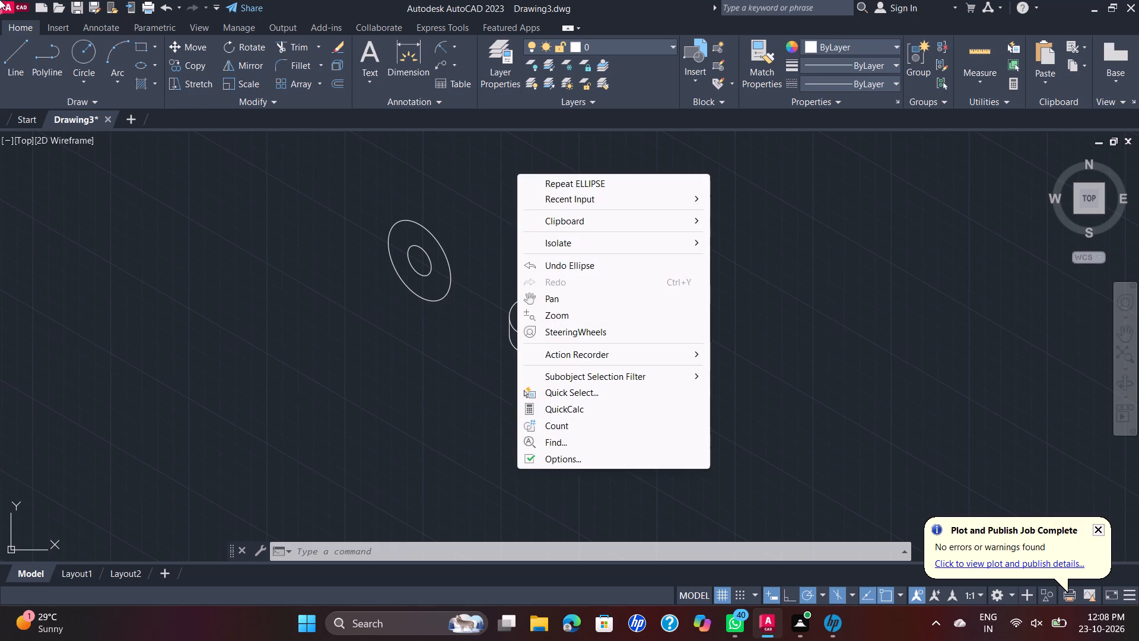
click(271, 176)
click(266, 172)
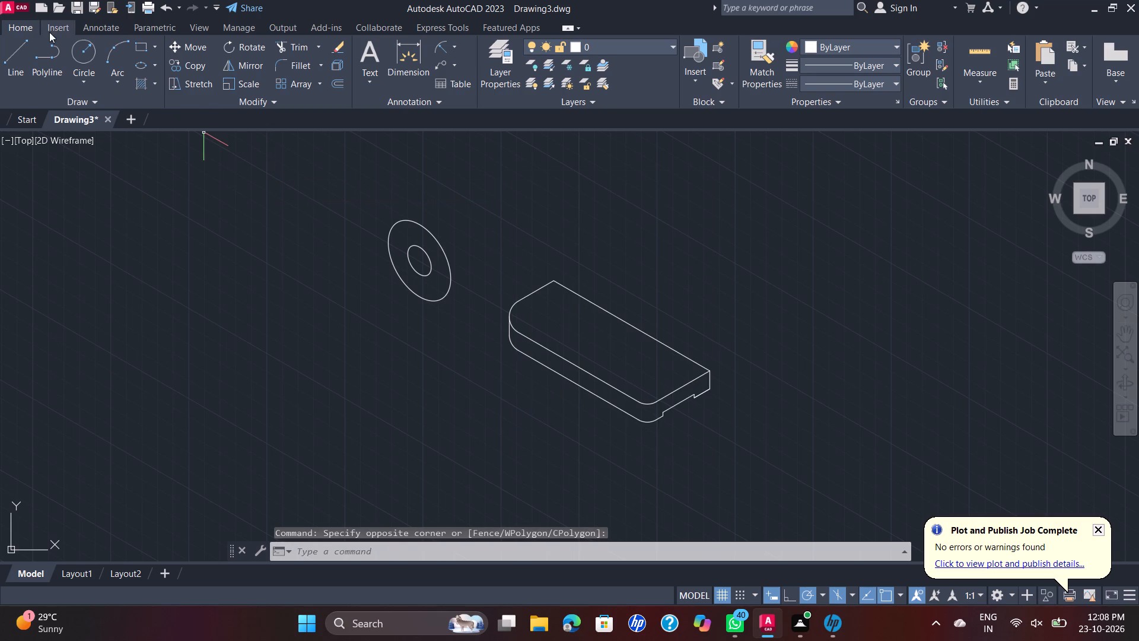
Draw a 25 mm vertical line upward from the midpoint of the plate's long back top edge.
click(0, 61)
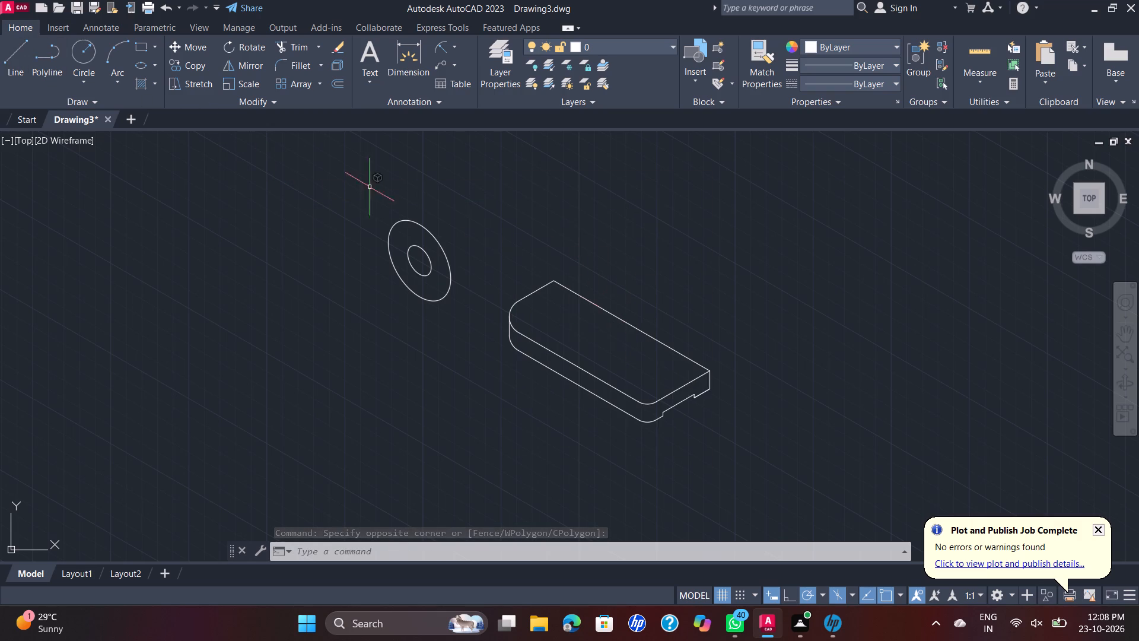
click(12, 69)
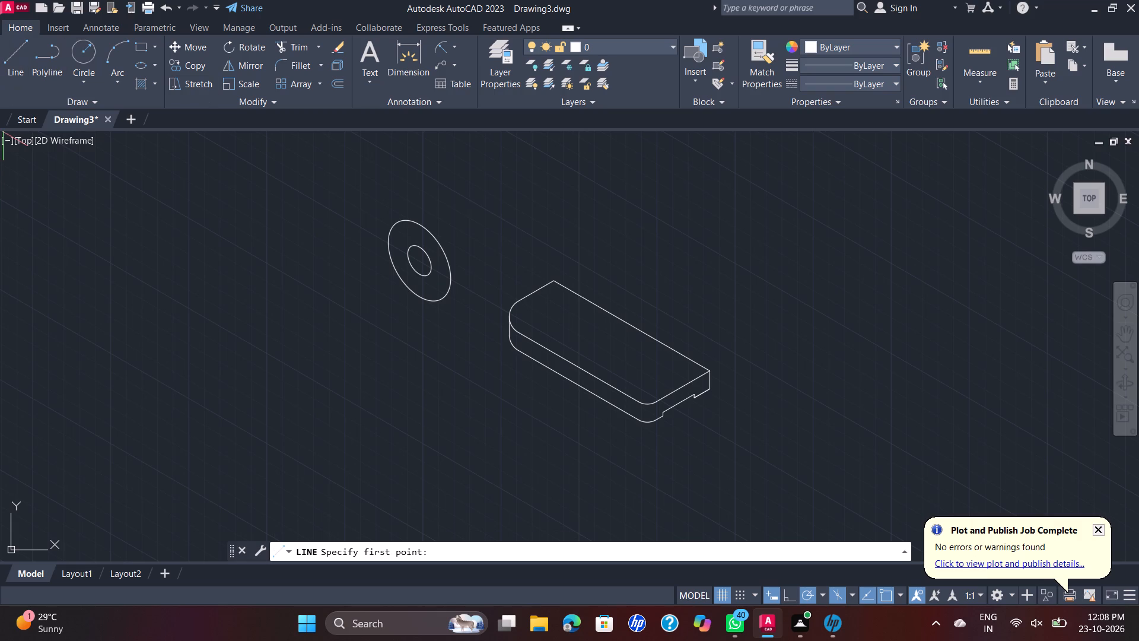
click(630, 326)
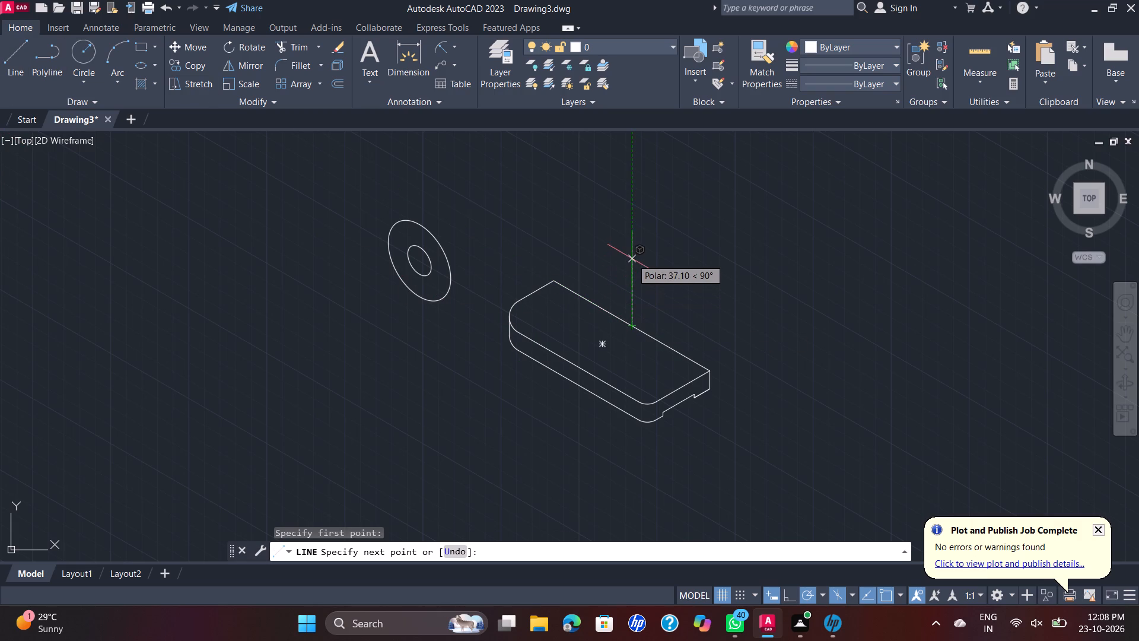
text(25)
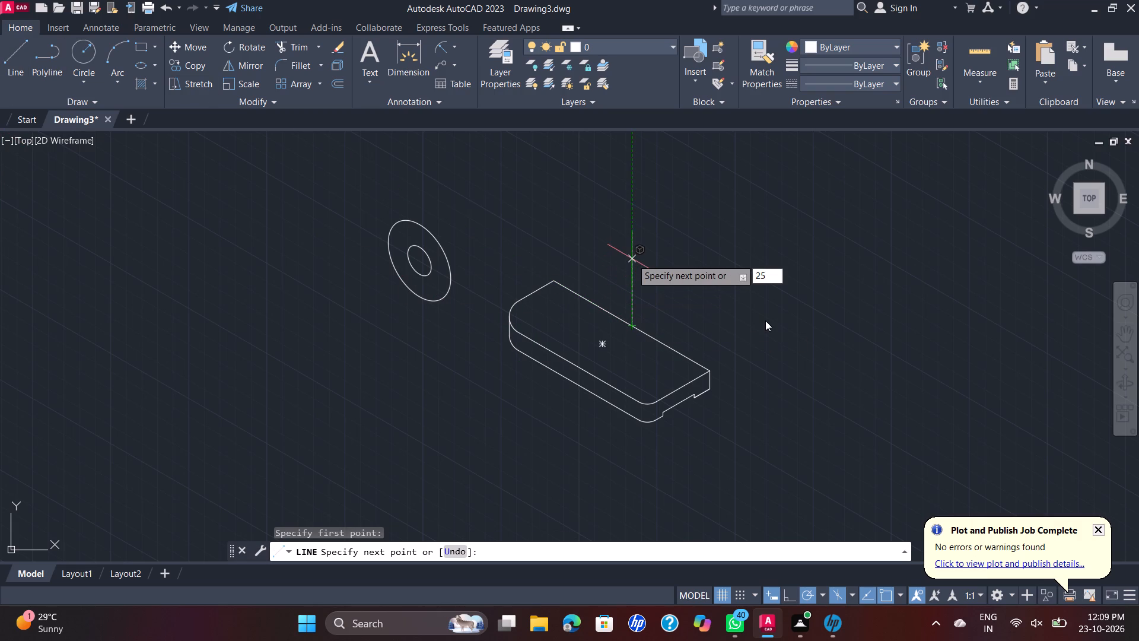
key(Return)
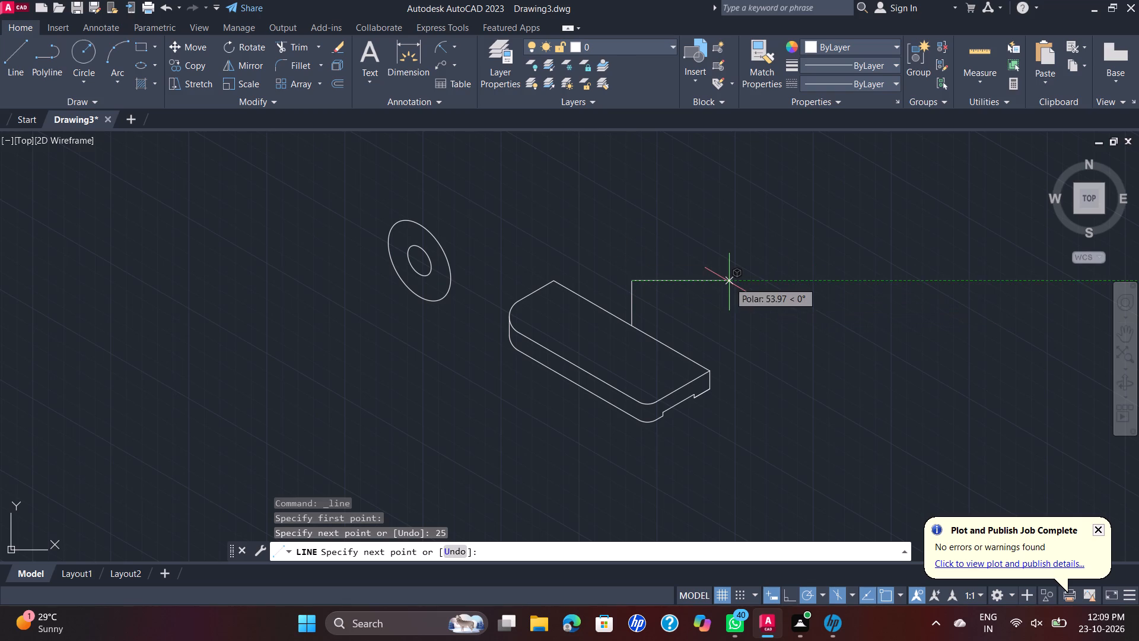
key(Escape)
Move both concentric isocircles from their shared centre to the upper end of the 25 mm vertical line.
click(553, 205)
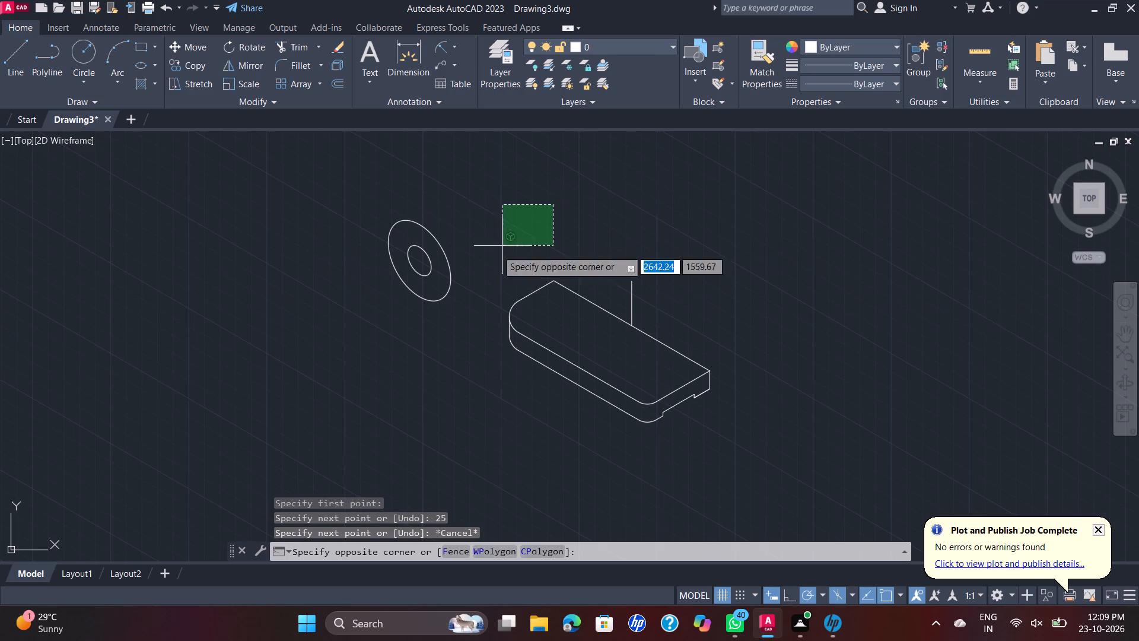
click(377, 294)
click(424, 246)
click(423, 235)
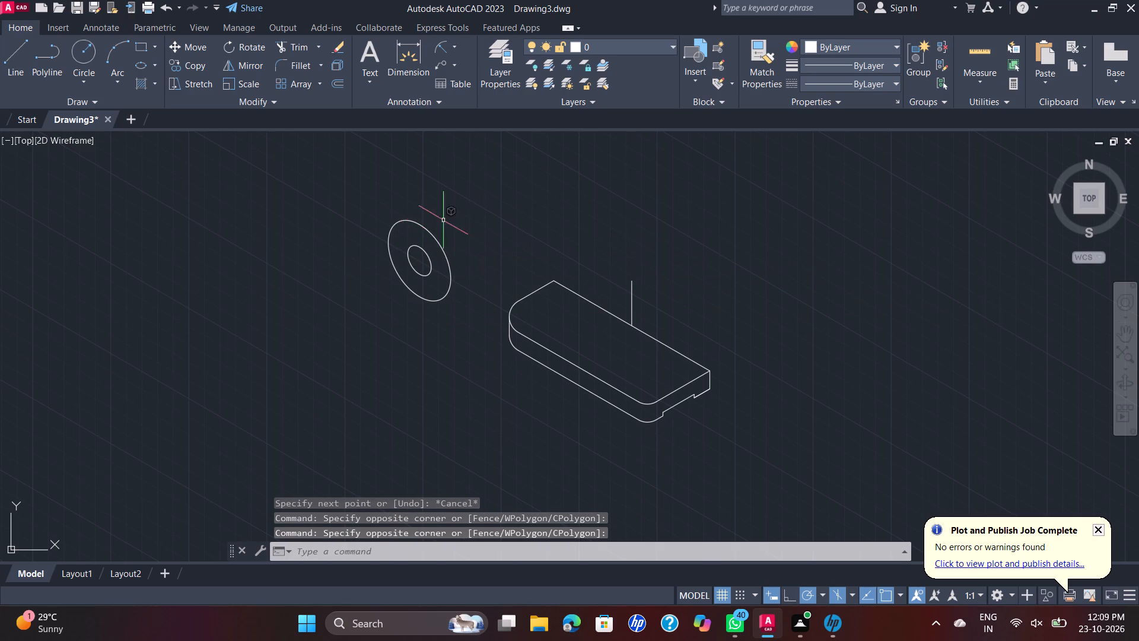
click(448, 217)
click(336, 316)
click(454, 231)
click(395, 283)
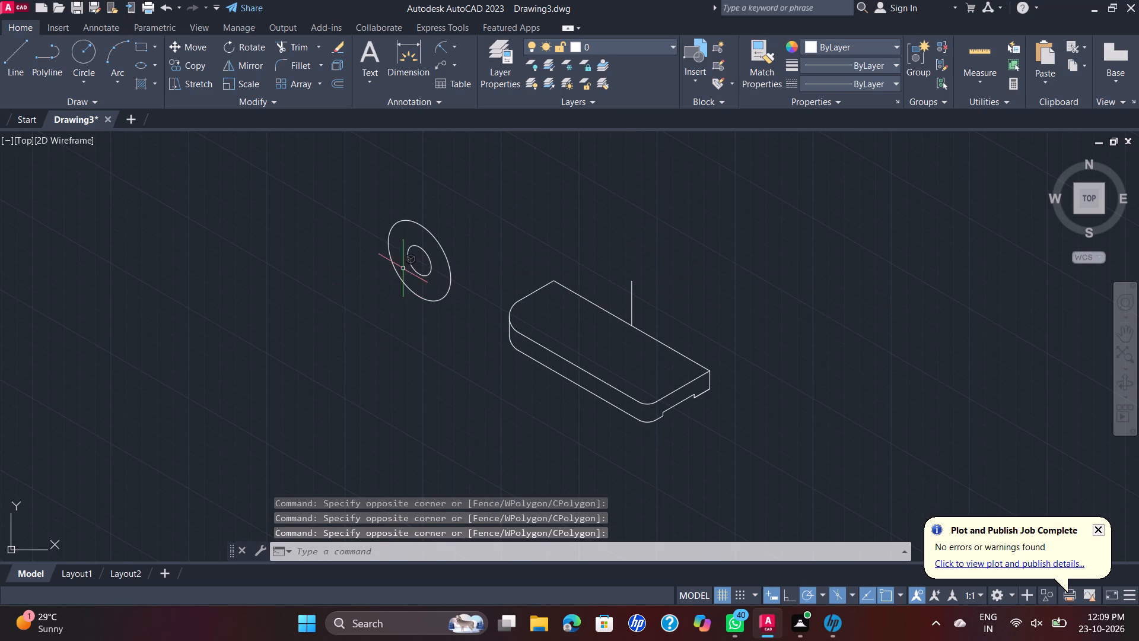
scroll(409, 266, up, 1)
key(Escape)
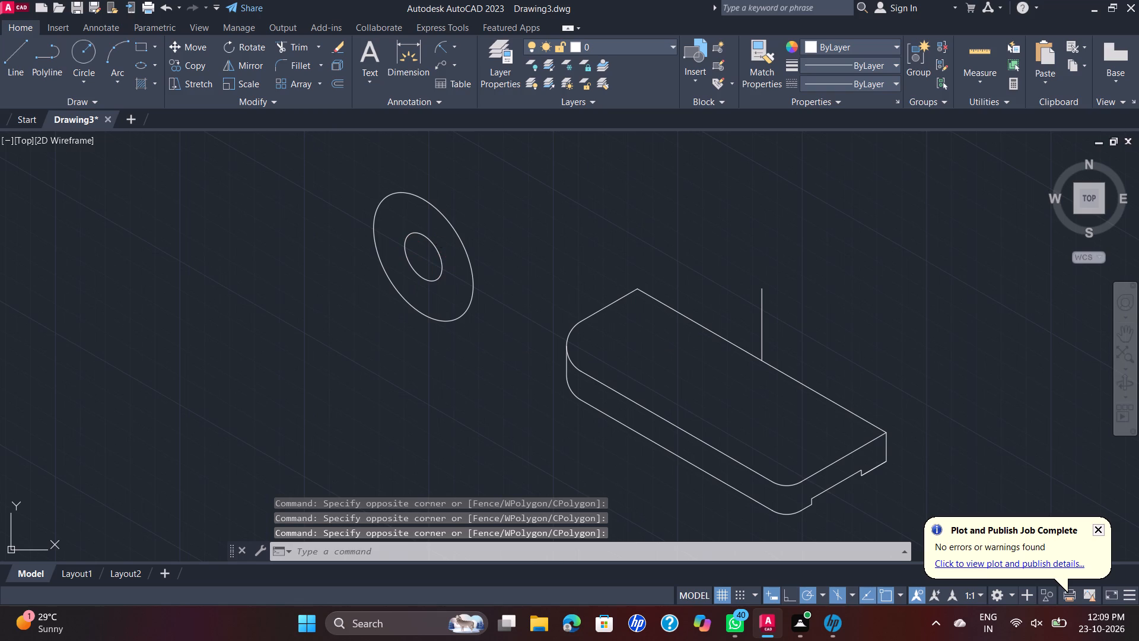
click(486, 226)
click(284, 313)
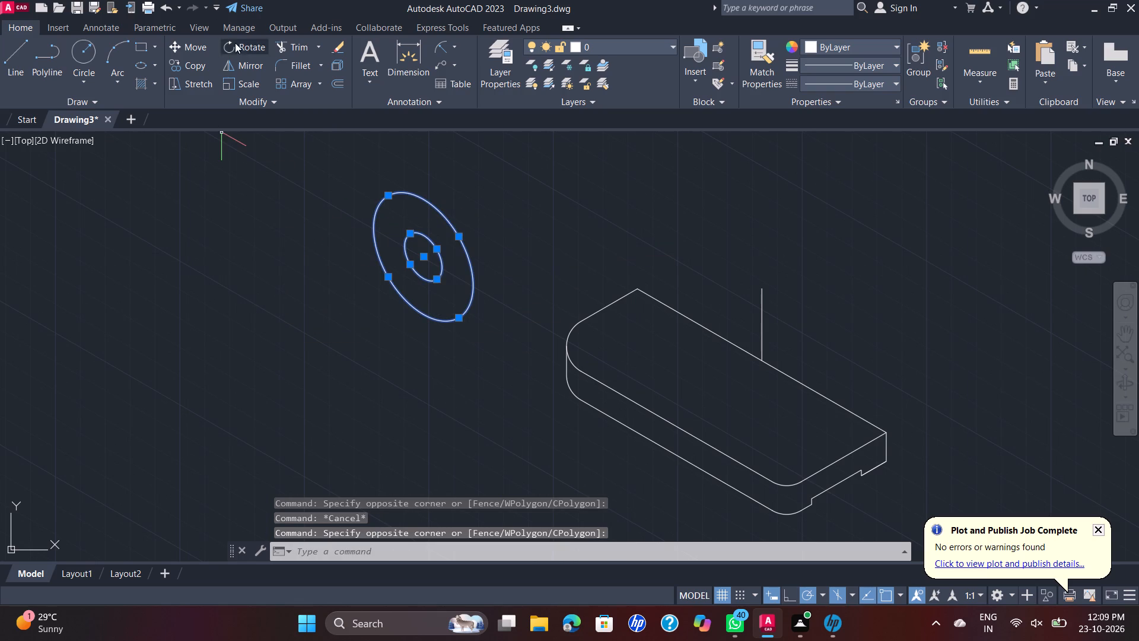
click(187, 40)
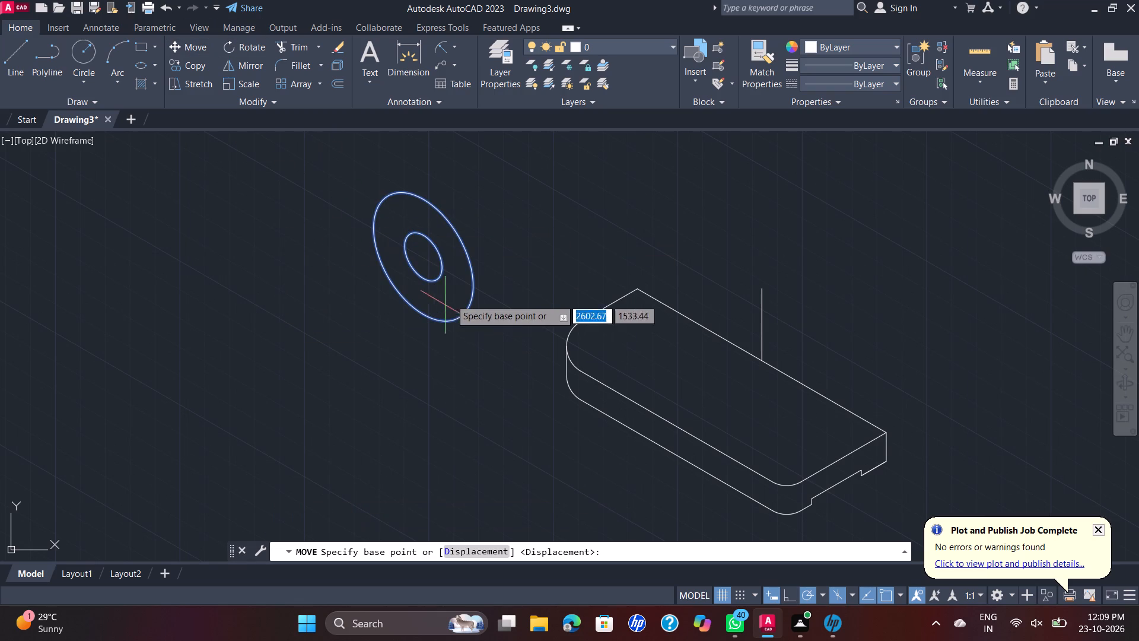
click(421, 259)
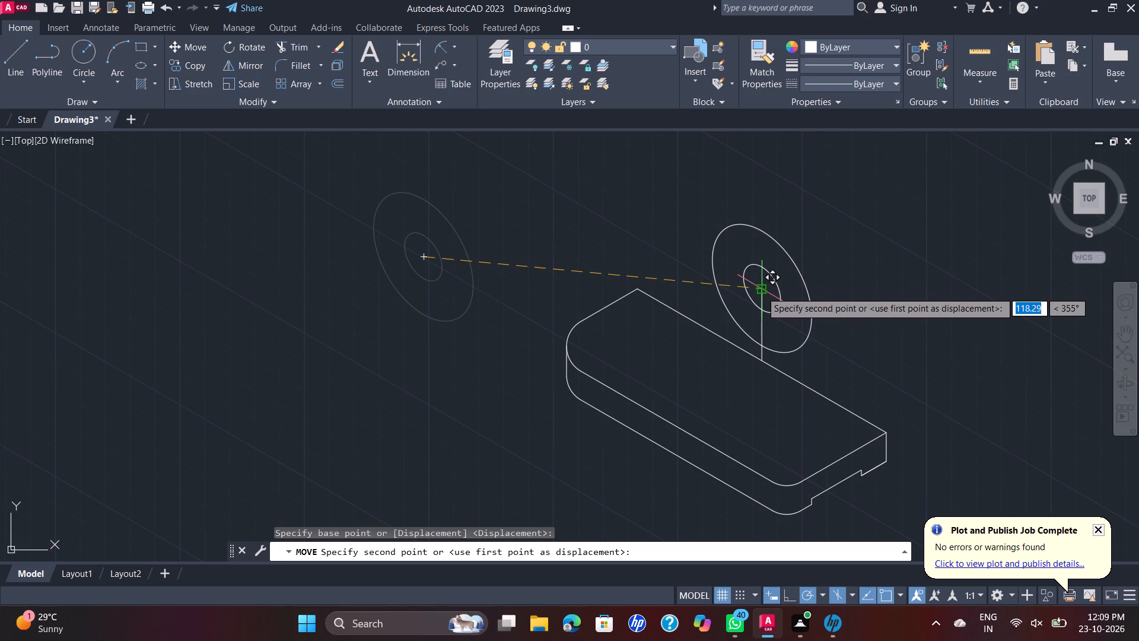
scroll(761, 293, up, 3)
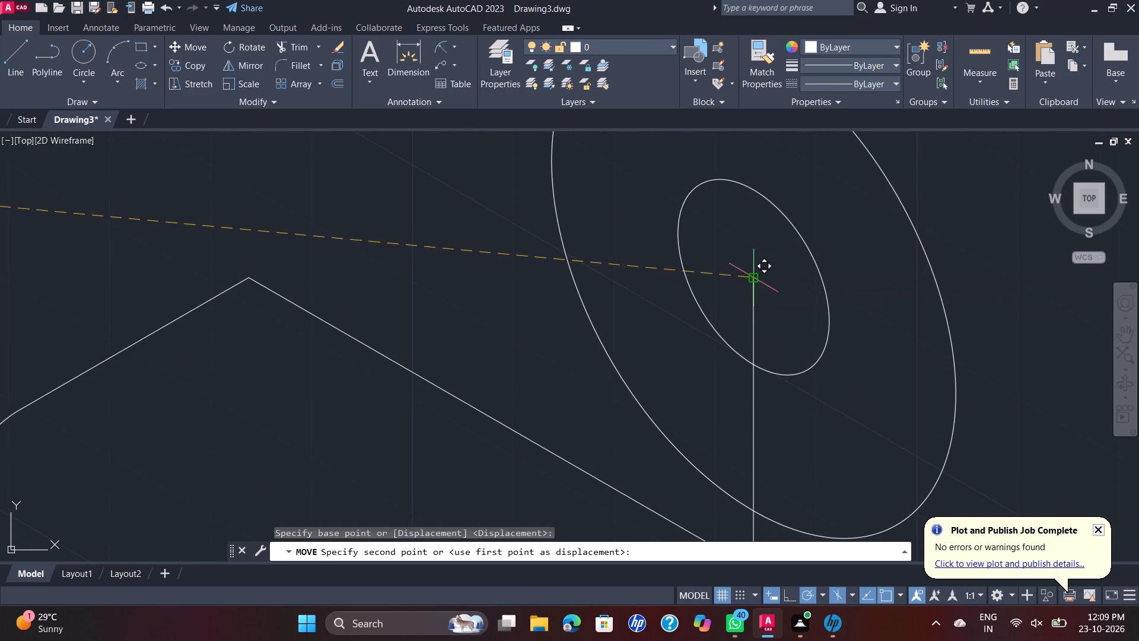
click(752, 281)
Draw a construction line about 30 mm long at 330° from the isocircles' shared centre, extending past the larger isocircle.
scroll(804, 275, down, 3)
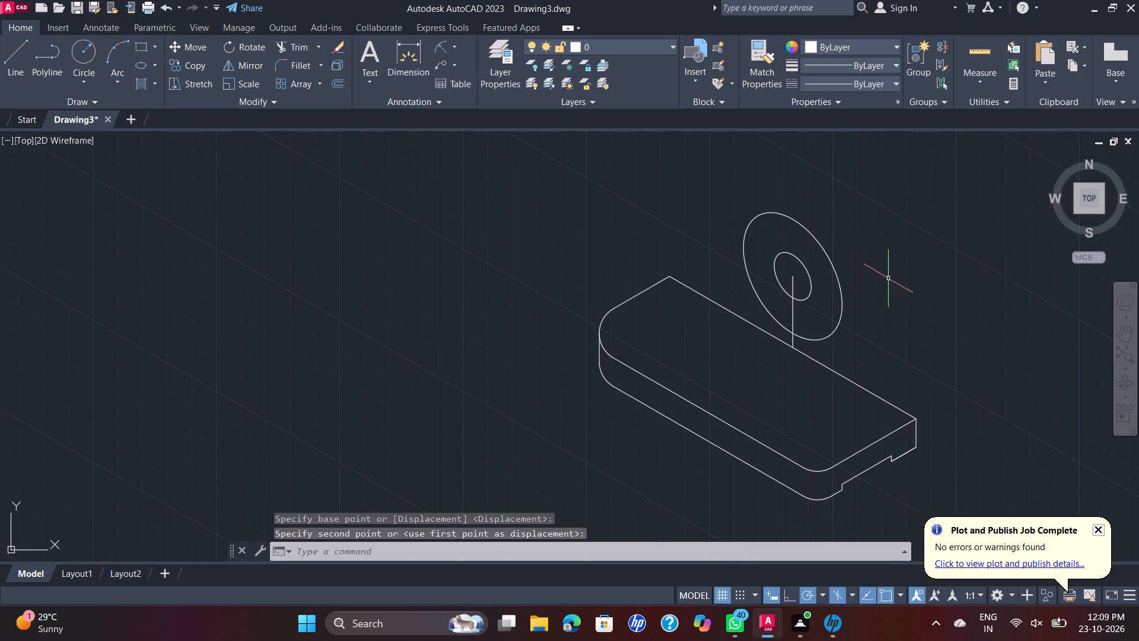
middle_drag(906, 300, 730, 268)
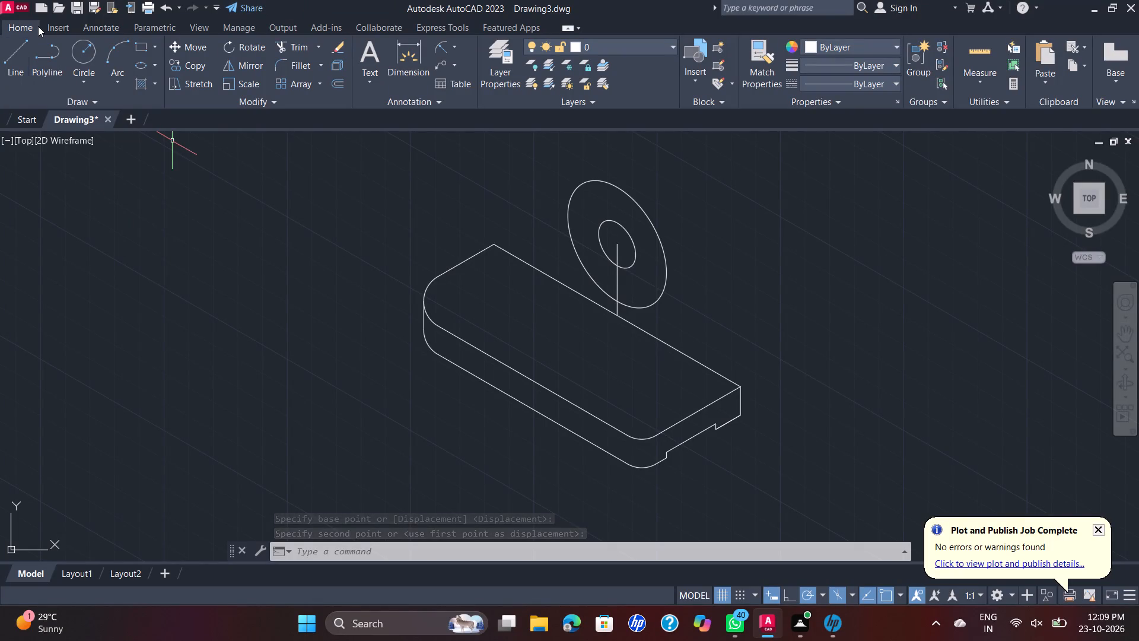
click(24, 40)
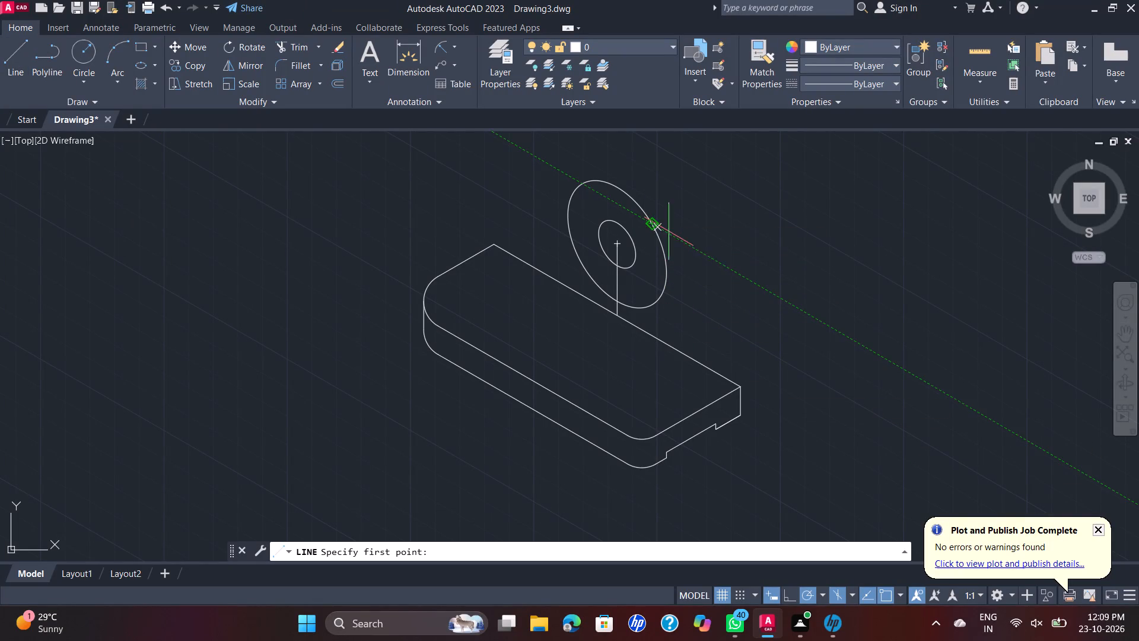
click(613, 248)
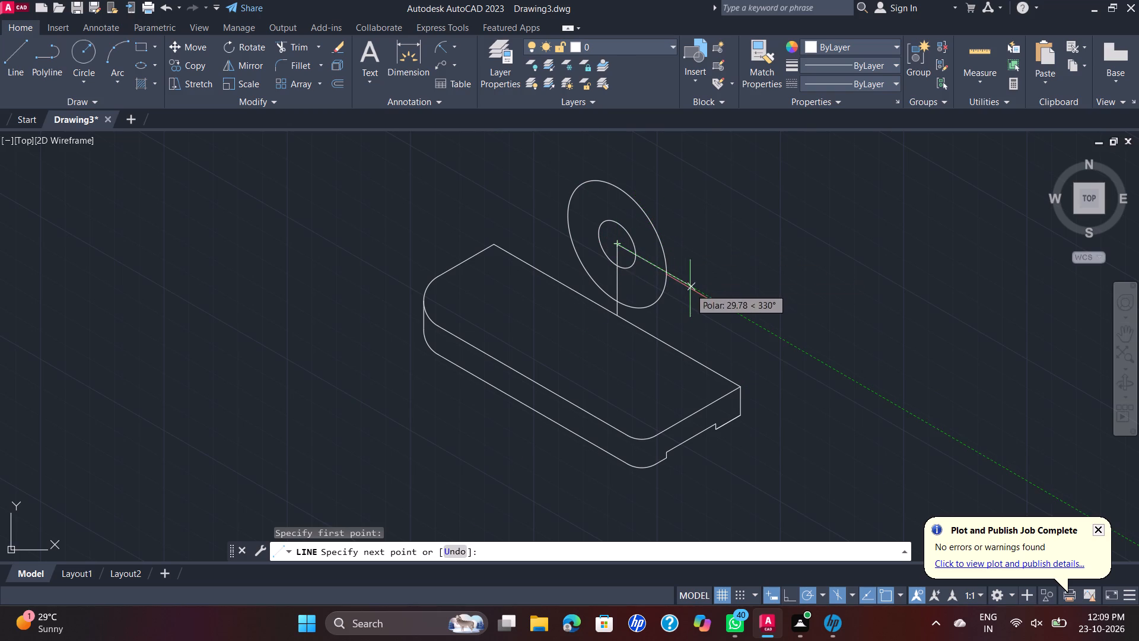
click(690, 288)
key(Escape)
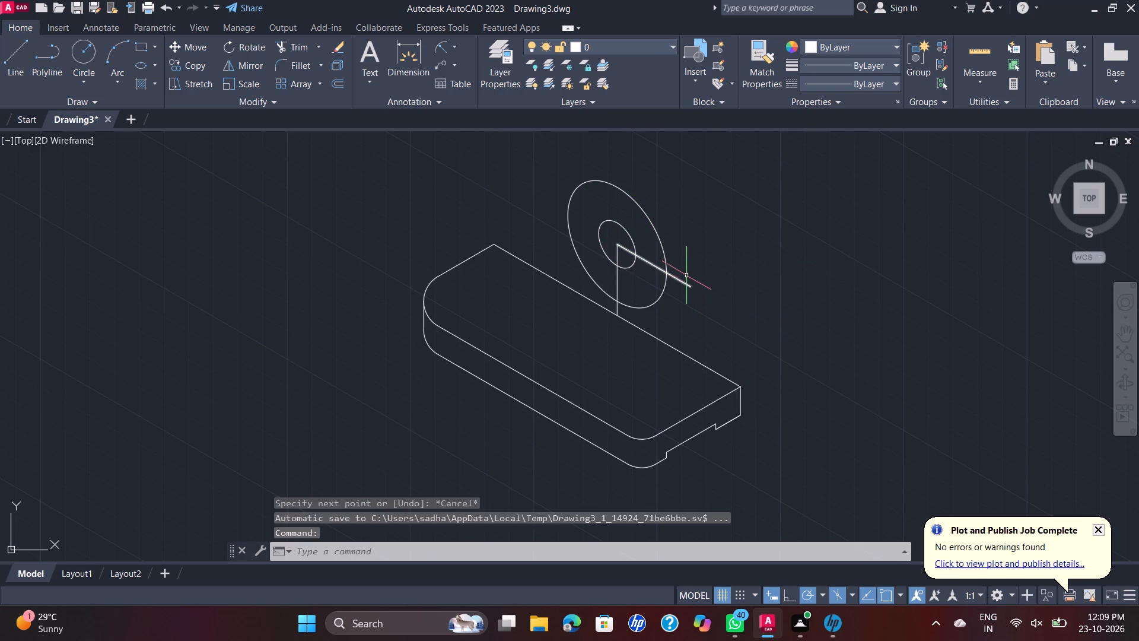
key(v)
key(Escape)
key(v)
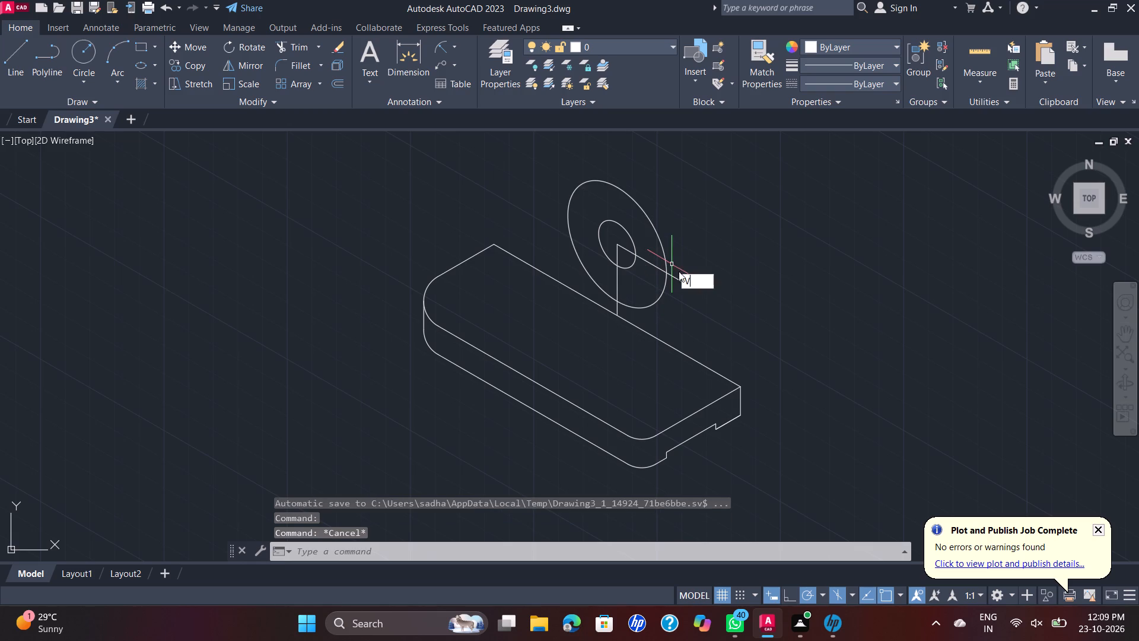
key(Escape)
Draw a vertical line about 28 mm downward from where the 330° construction line crosses the larger isocircle, past the plate's back edge.
key(space)
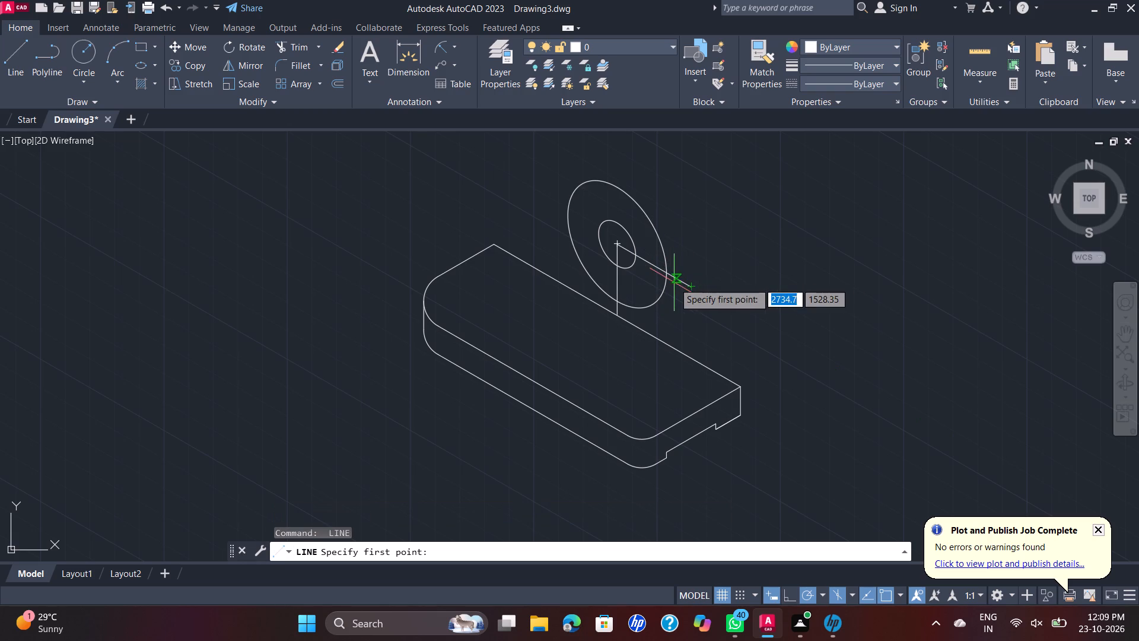
scroll(675, 269, up, 2)
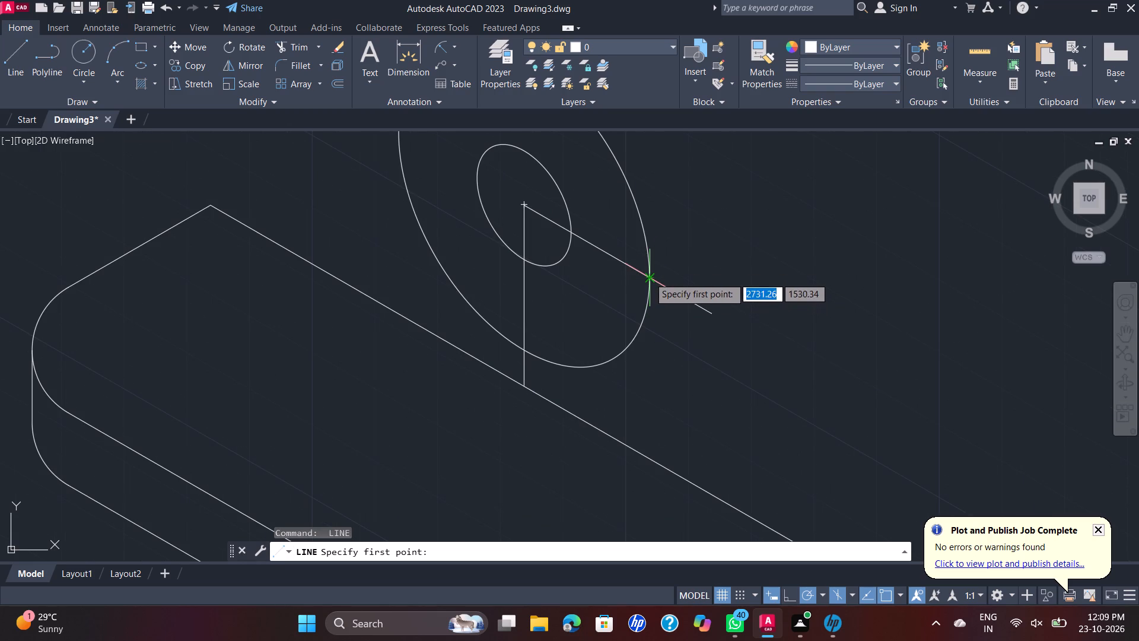
click(649, 277)
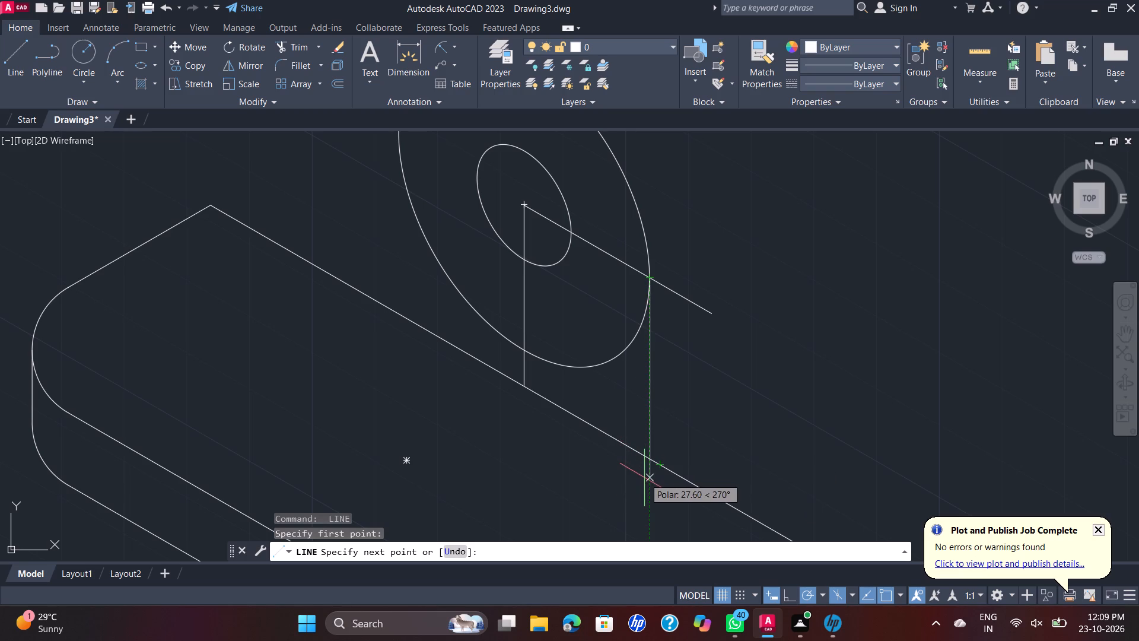
click(644, 478)
key(Escape)
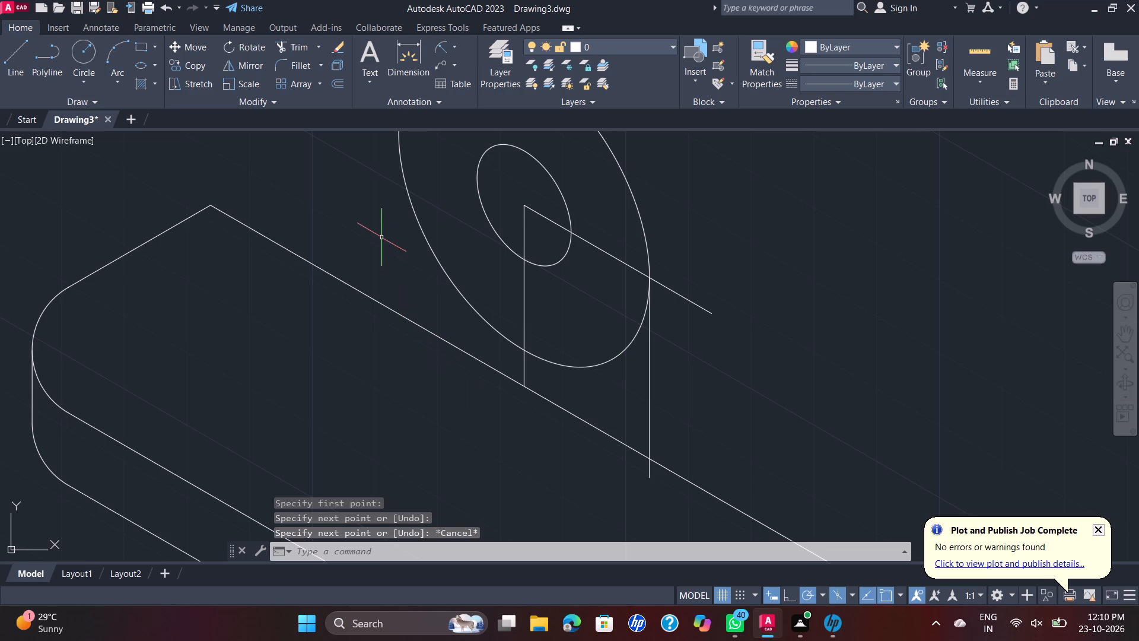
Draw a construction line about 28 mm long at 150° from the isocircles' shared centre, extending past the larger isocircle.
middle_drag(381, 236, 406, 283)
key(space)
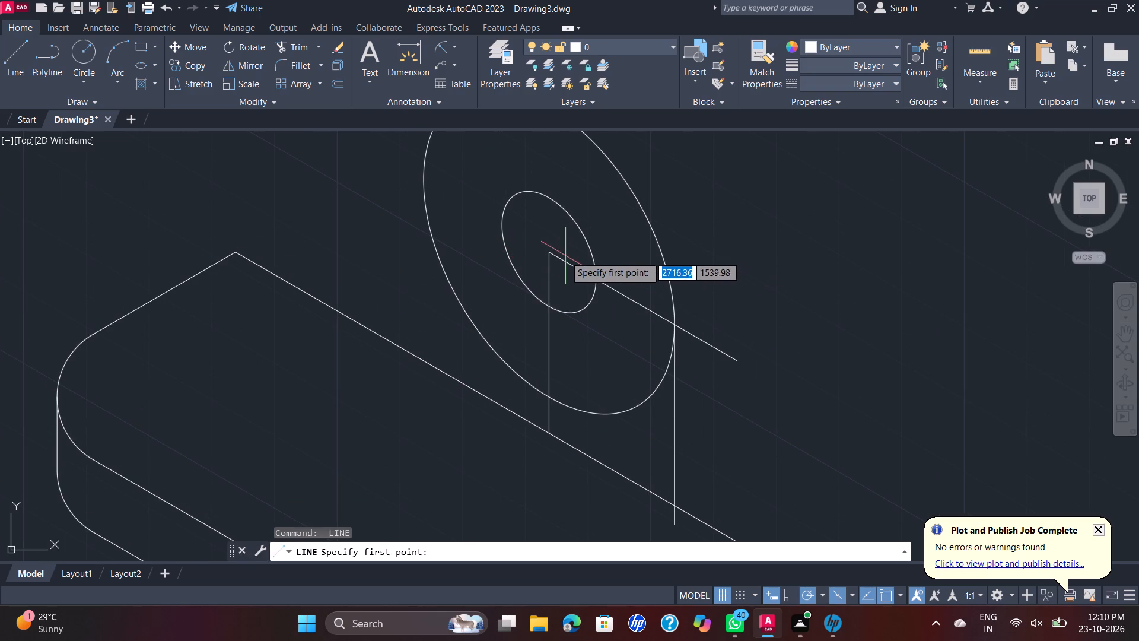
click(547, 253)
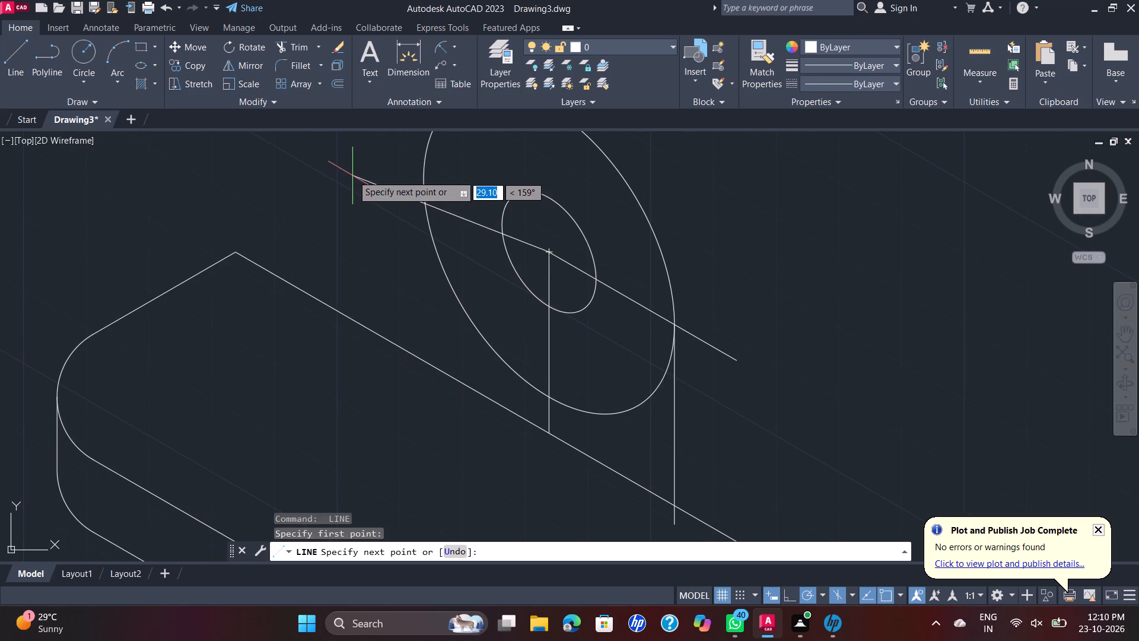
click(370, 150)
key(Escape)
Draw a vertical line about 28 mm downward from where the 150° construction line crosses the larger isocircle, past the plate's back edge.
key(space)
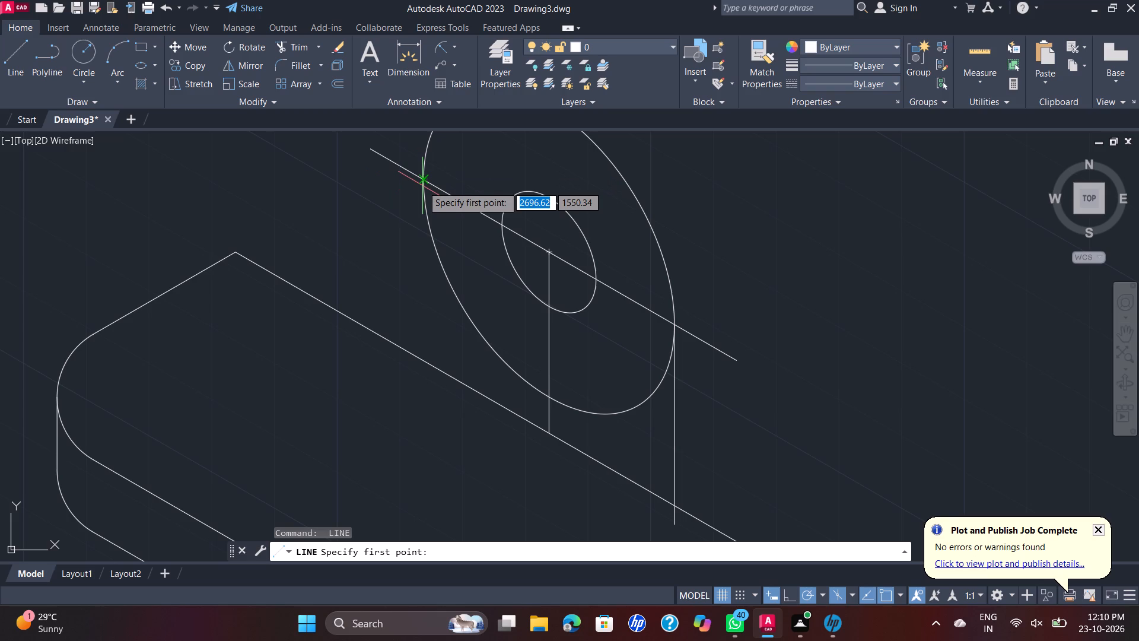
click(421, 177)
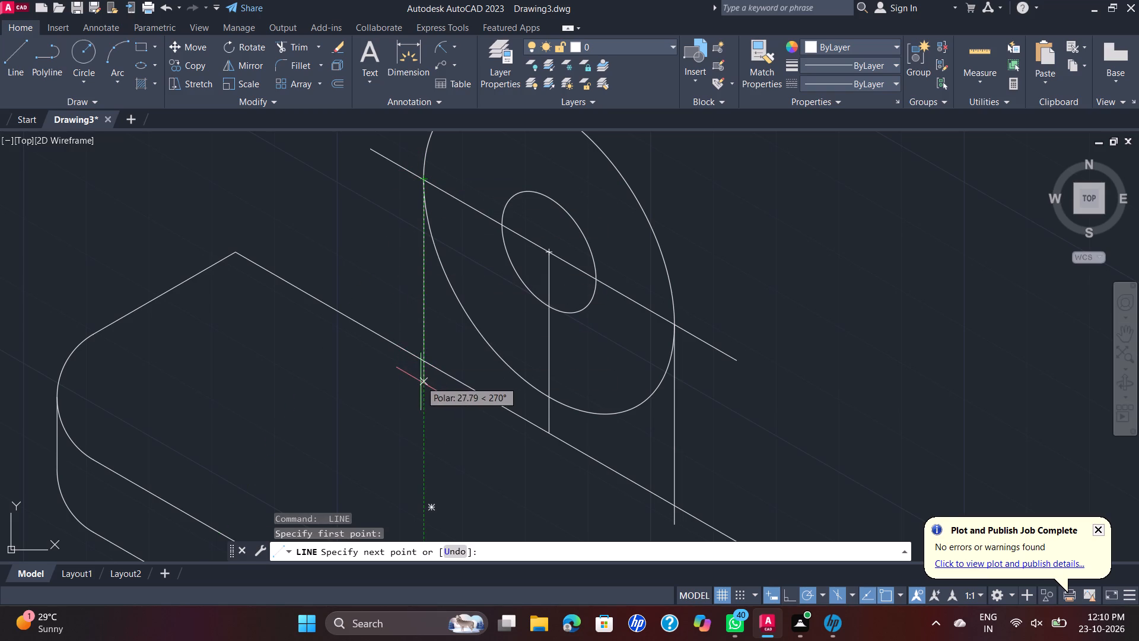
click(421, 382)
key(Escape)
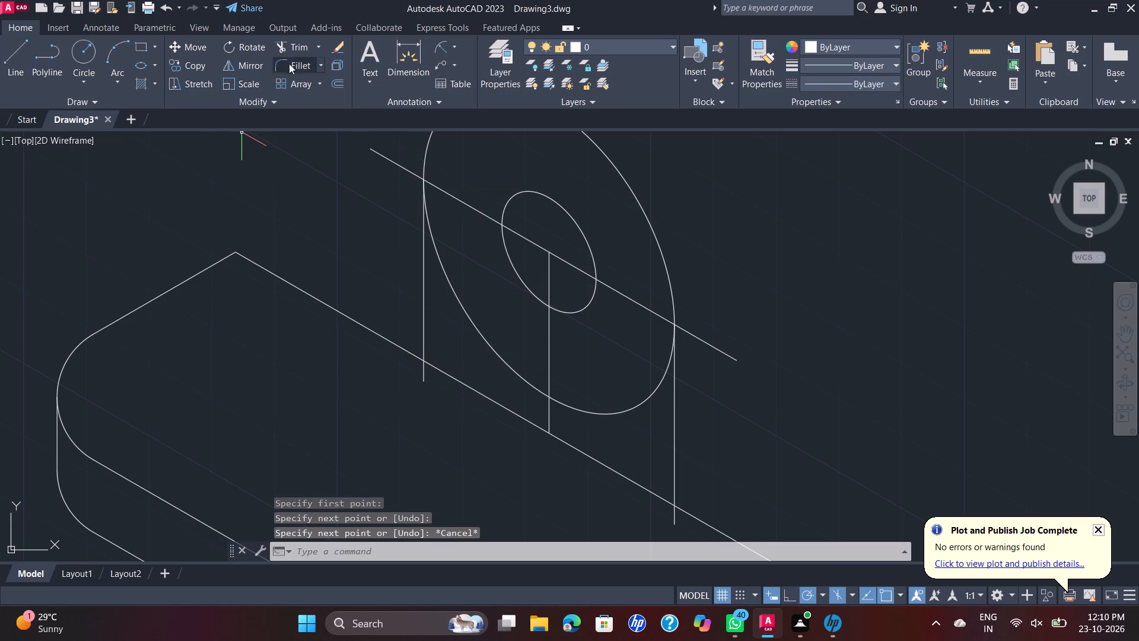
Trim away all segments of the 150° and 330° construction lines inside and outside the isocircles.
click(307, 44)
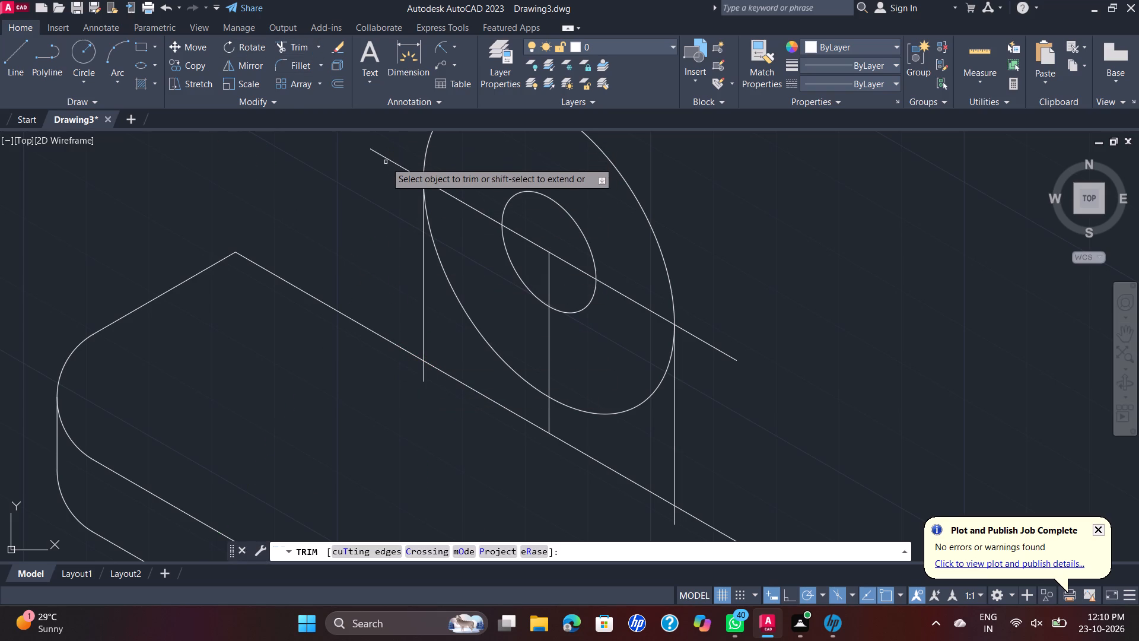
click(389, 161)
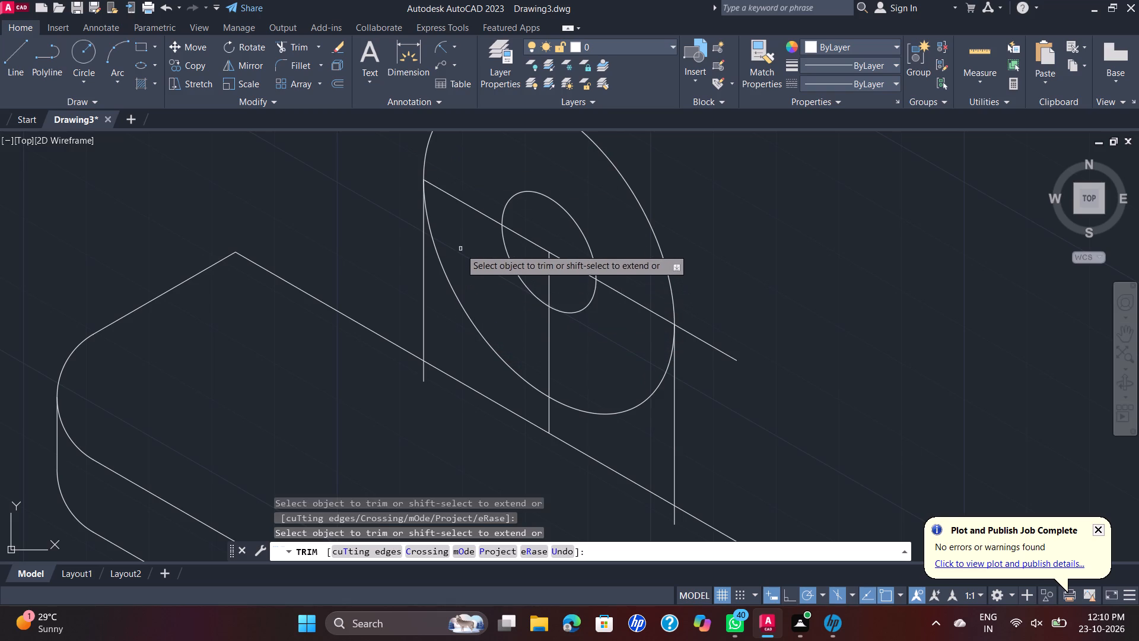
click(473, 208)
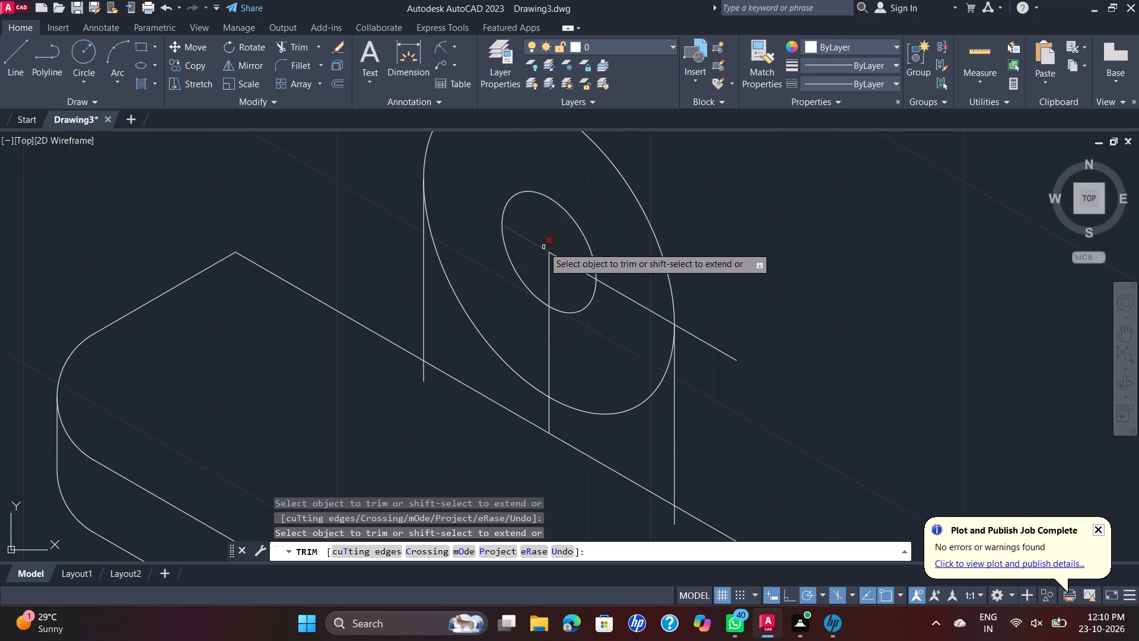
click(540, 246)
click(569, 264)
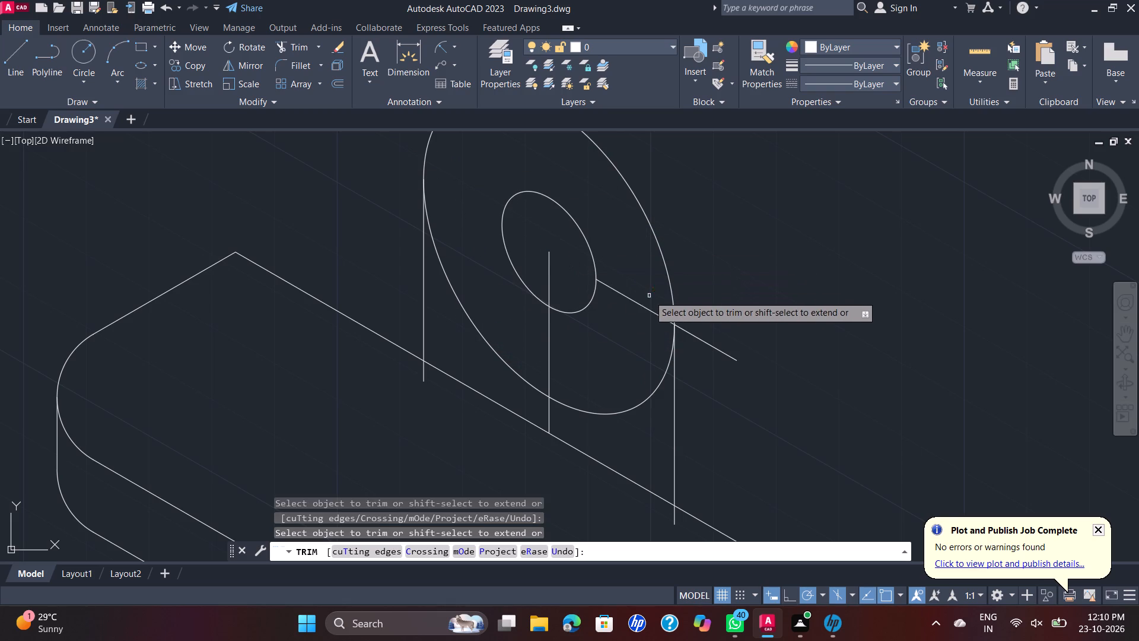
click(647, 302)
click(648, 320)
click(722, 319)
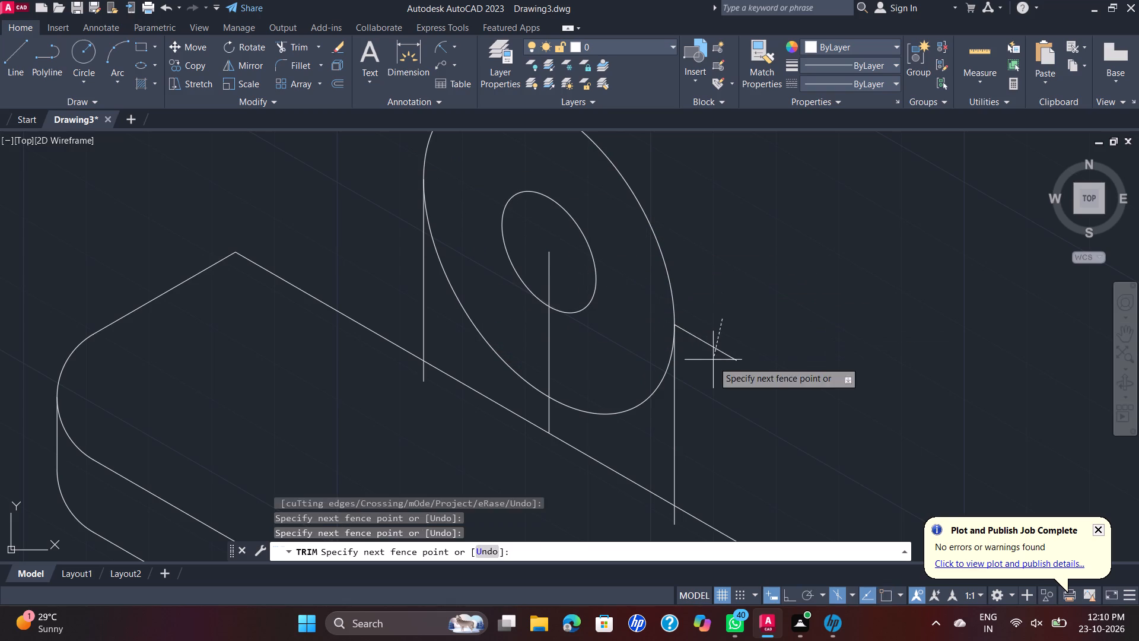
click(713, 375)
Trim the larger isocircle's lower arc between the upright's sides and both vertical side lines' ends below the plate's back top edge.
click(648, 398)
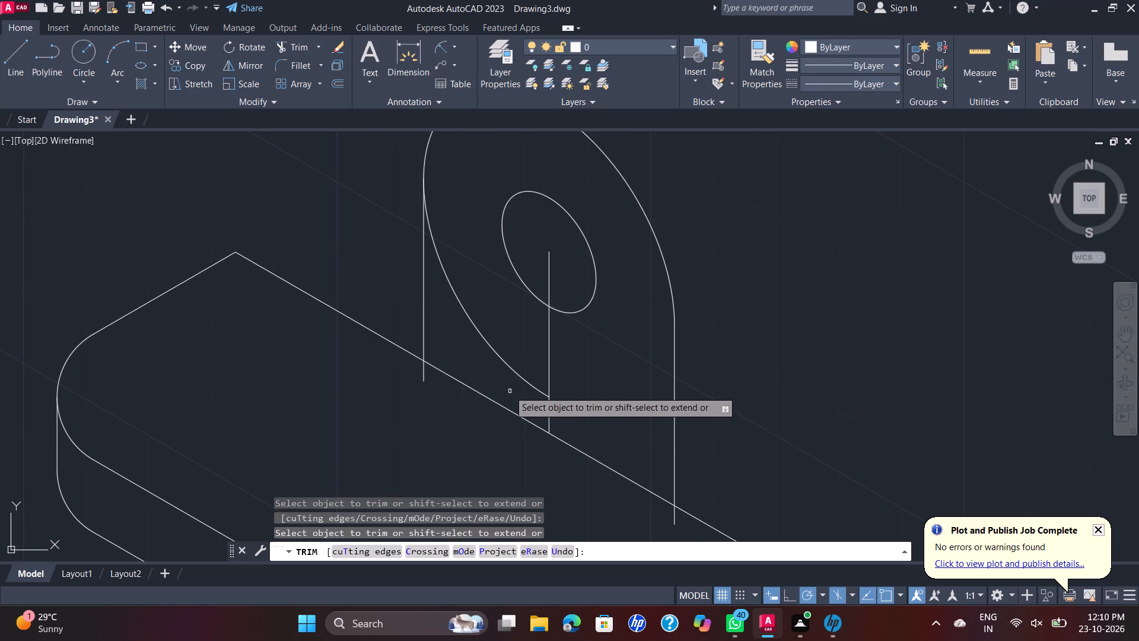
click(510, 366)
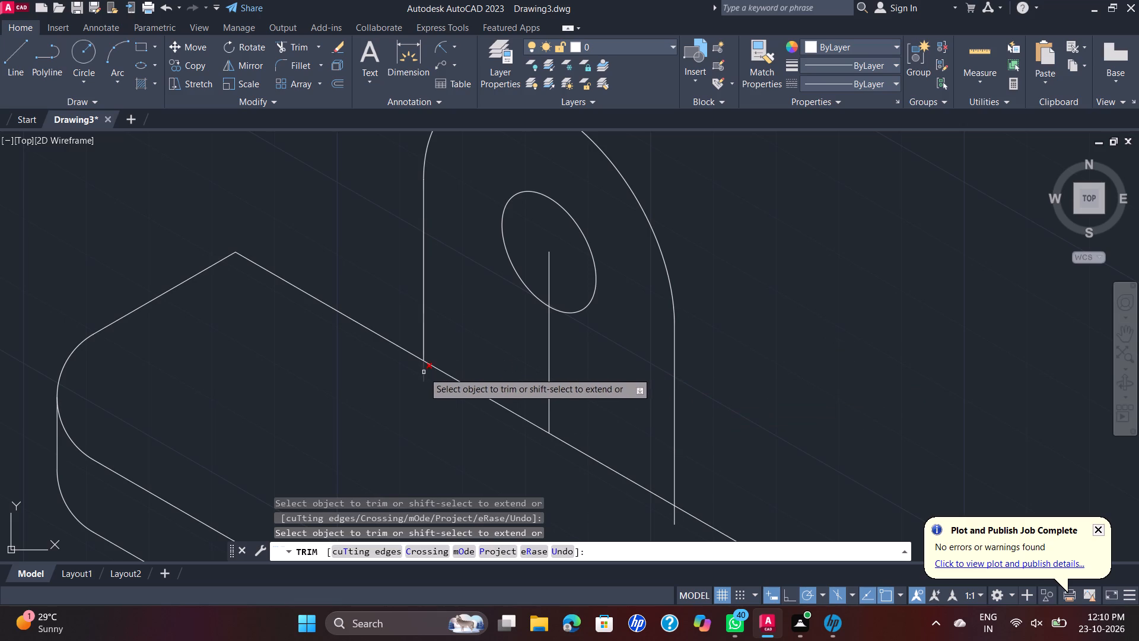
click(425, 372)
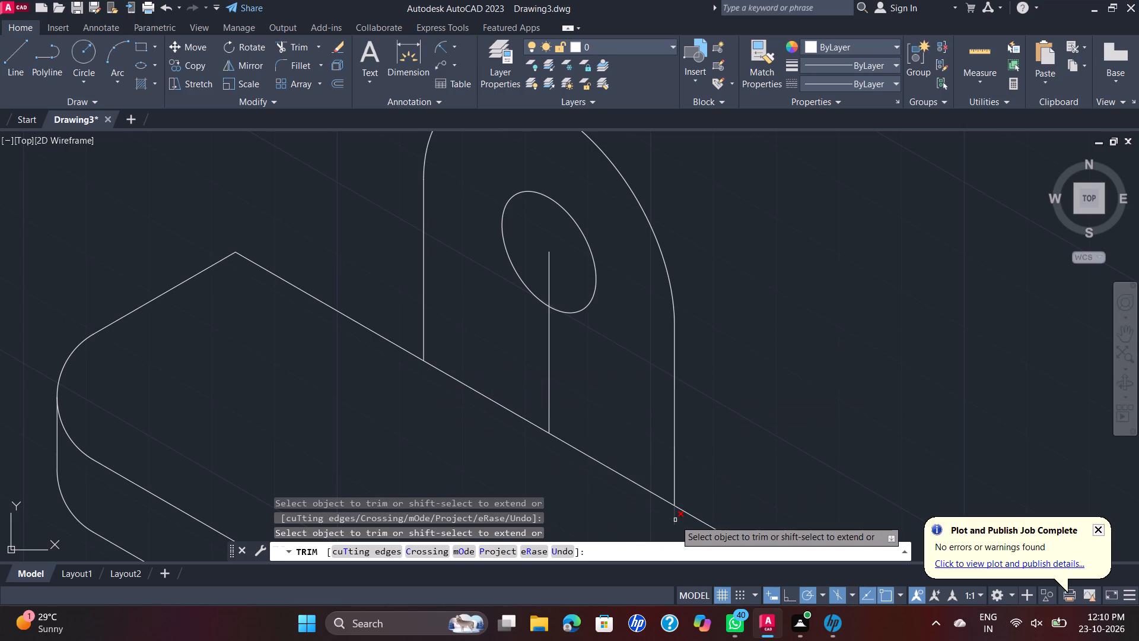
click(675, 520)
scroll(743, 358, down, 2)
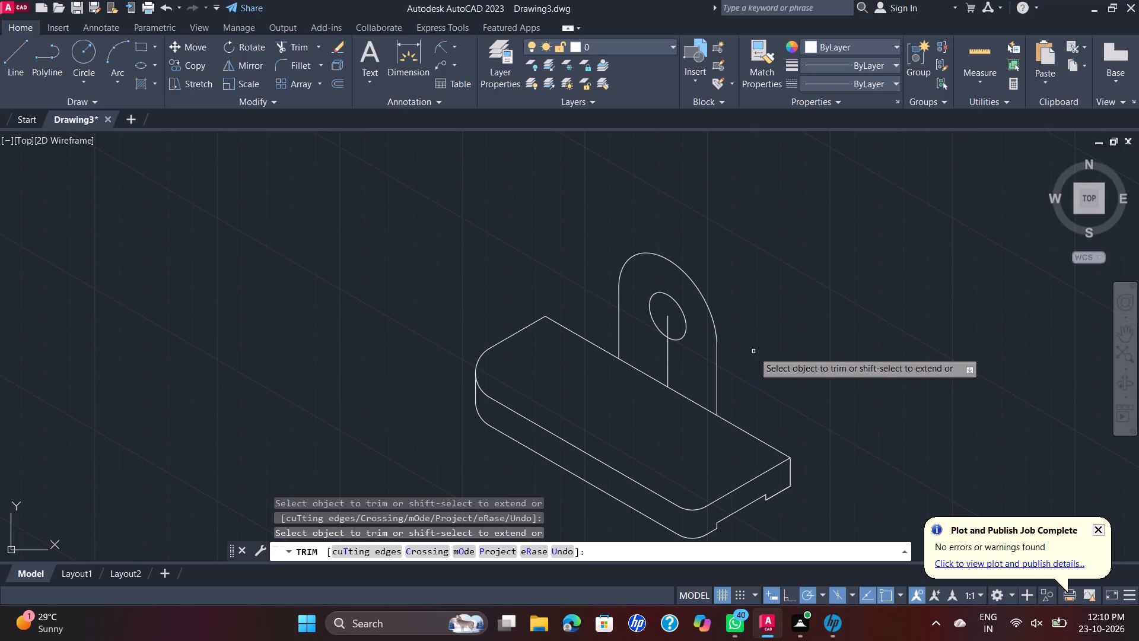
key(Escape)
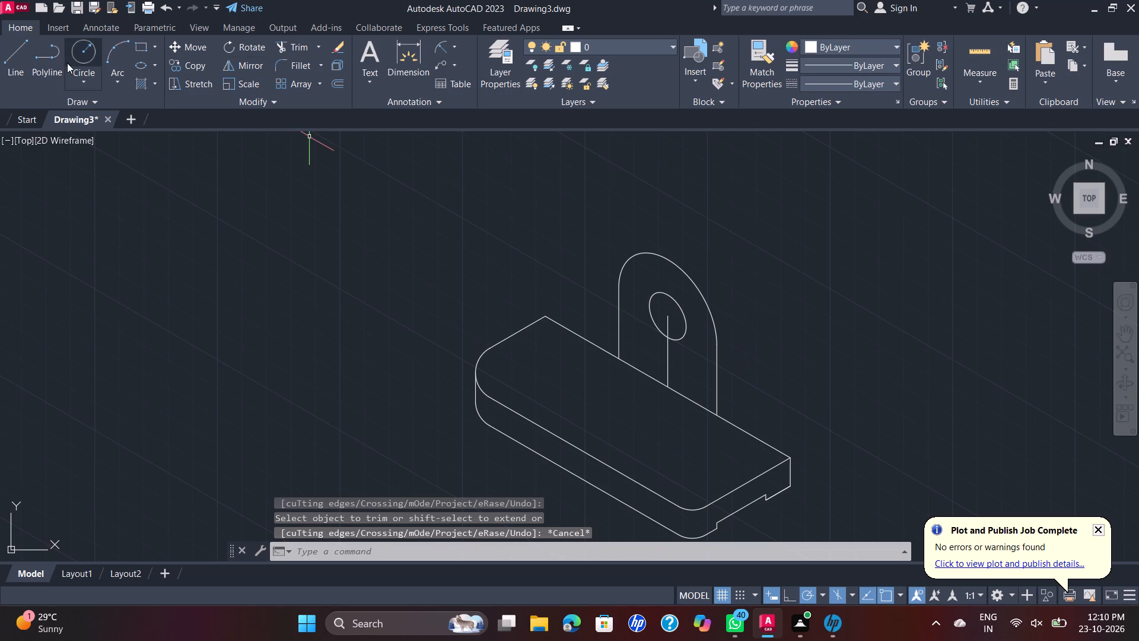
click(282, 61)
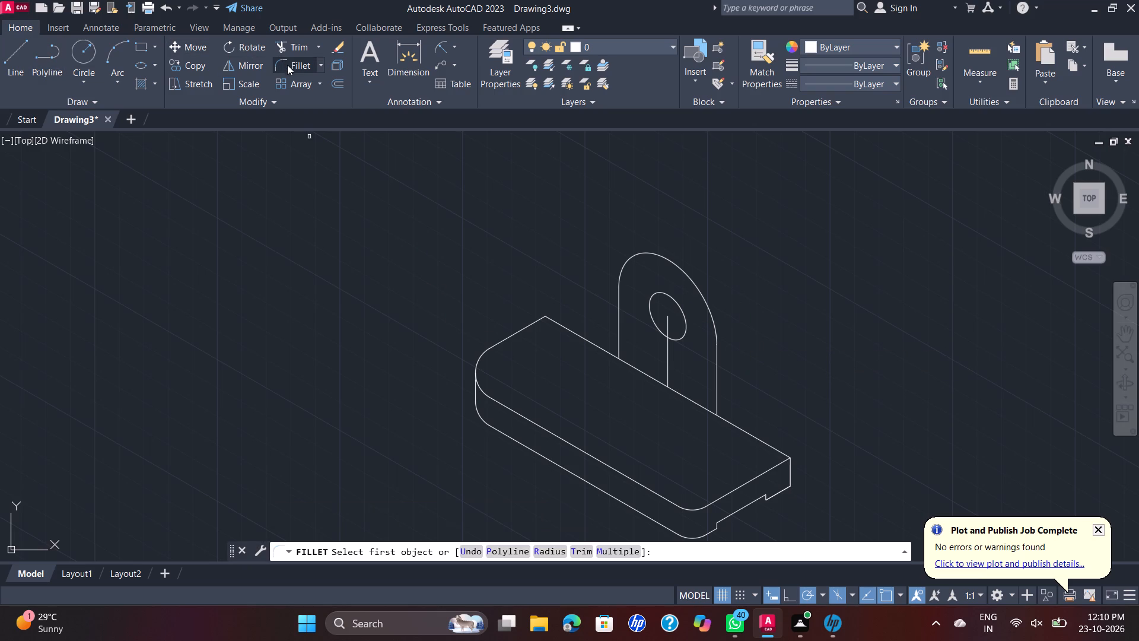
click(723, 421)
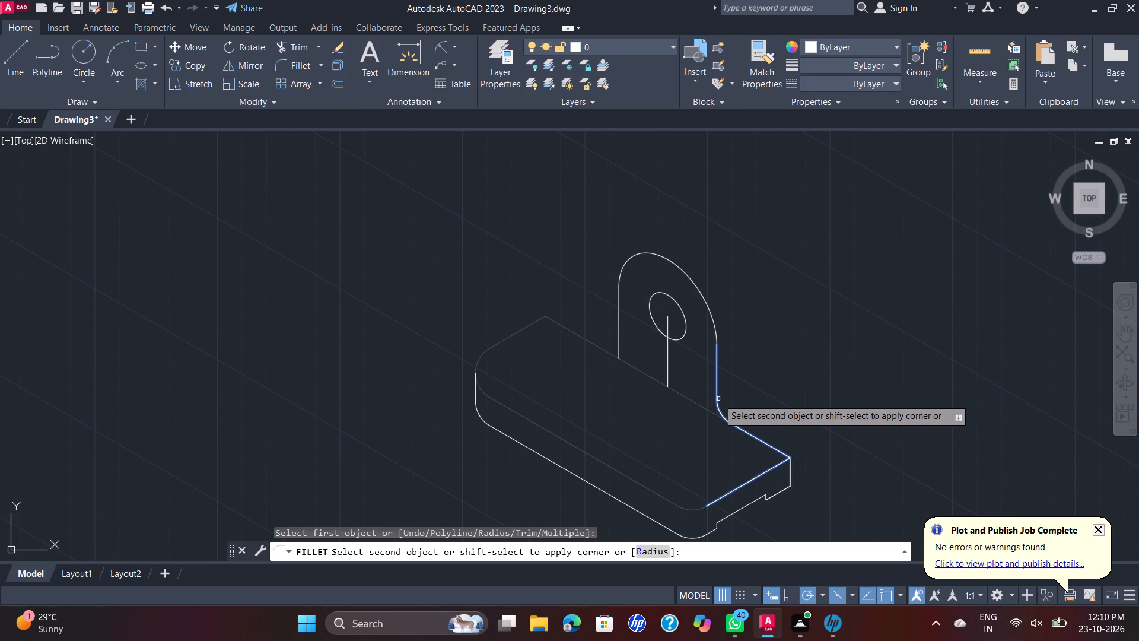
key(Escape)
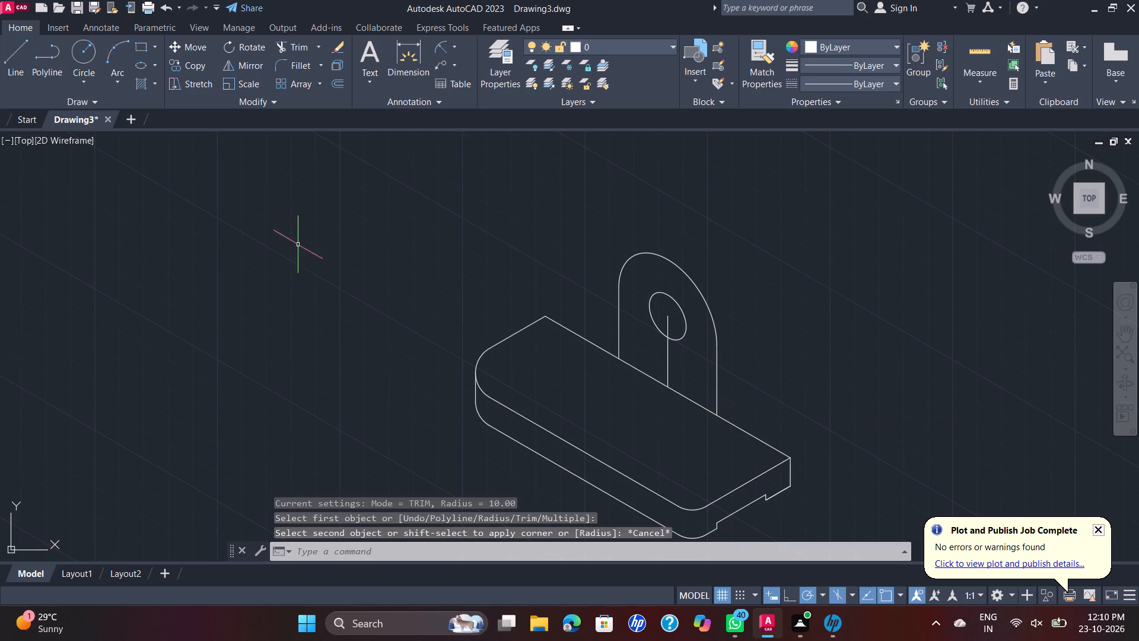
Draw a 10 mm line at 330° along the plate's back top edge, from the foot of the upright's side nearer the notched end.
click(11, 58)
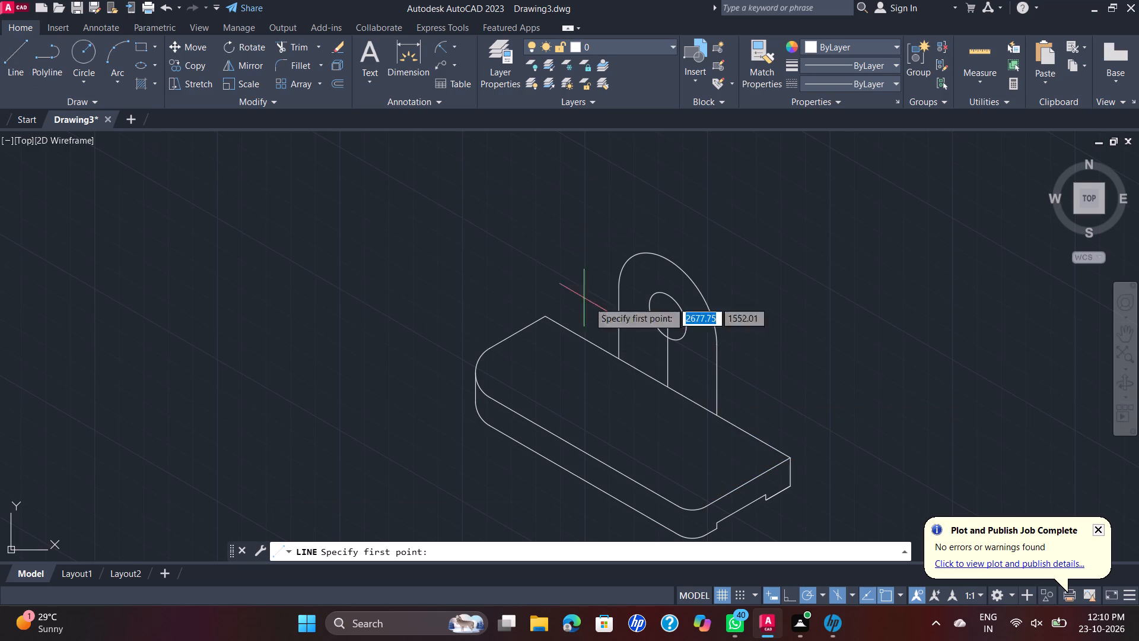
scroll(731, 408, up, 2)
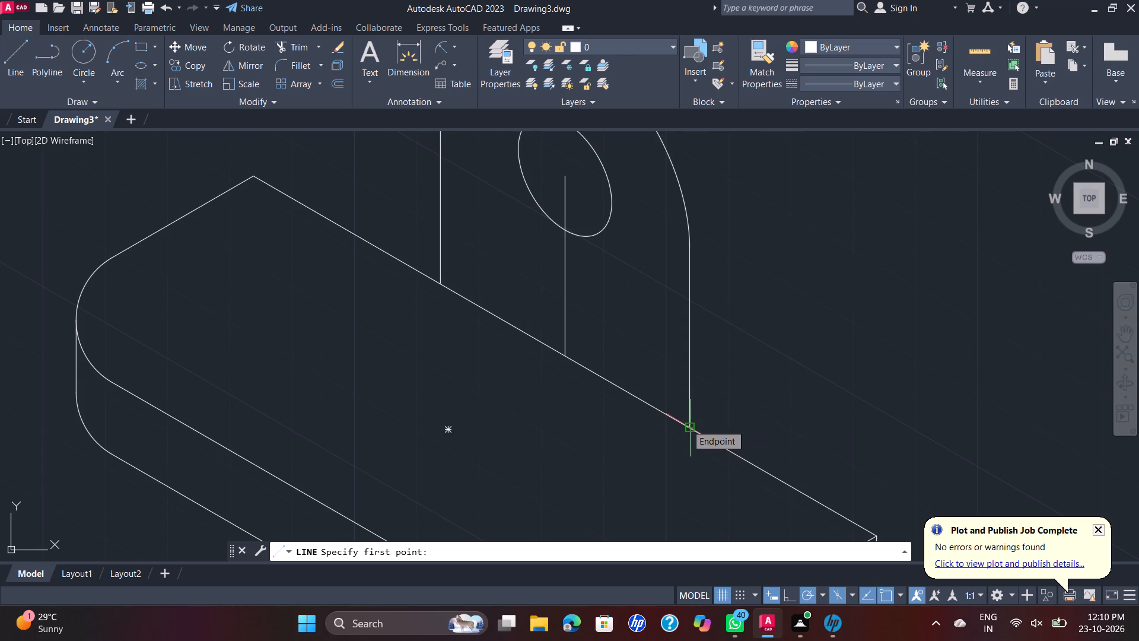
scroll(686, 425, up, 2)
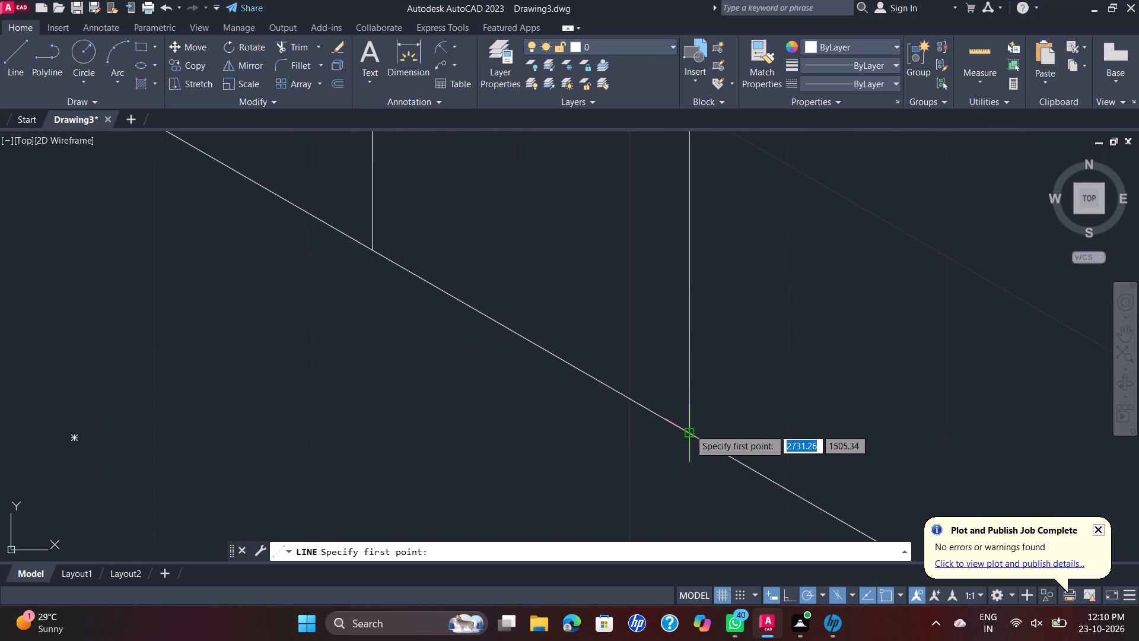
click(689, 429)
scroll(787, 461, down, 2)
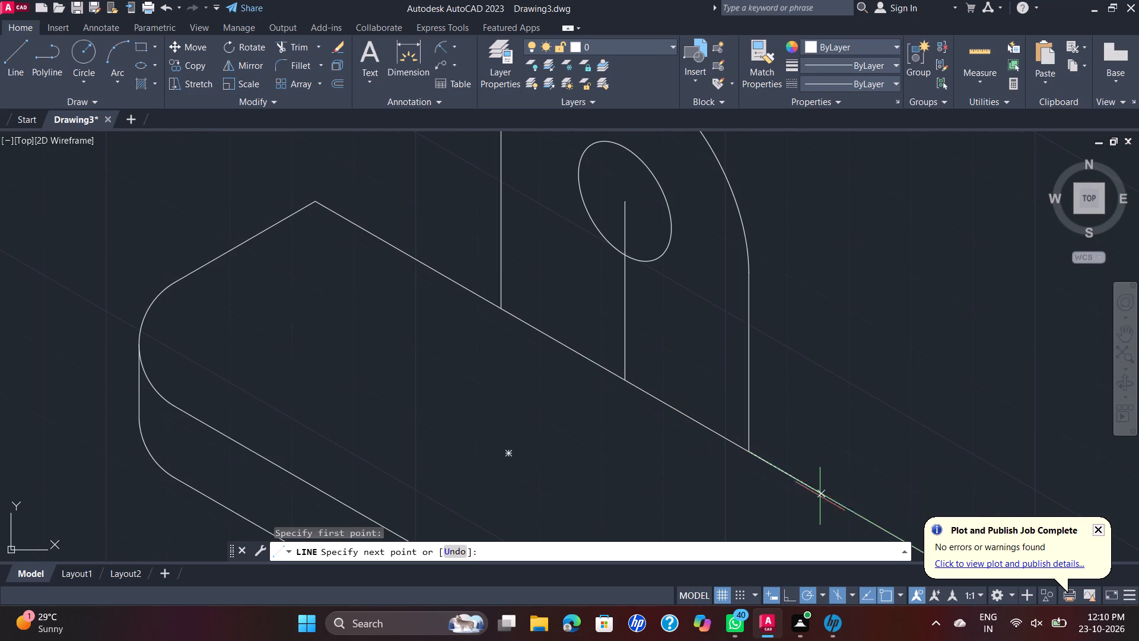
middle_drag(829, 498, 667, 274)
scroll(829, 498, down, 1)
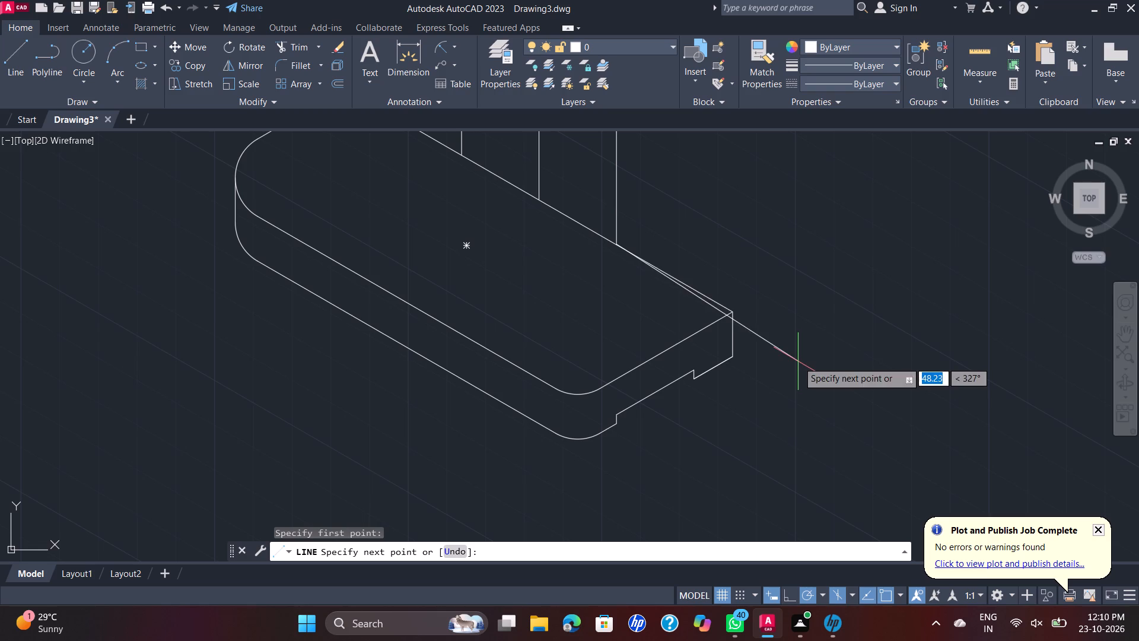
text(10)
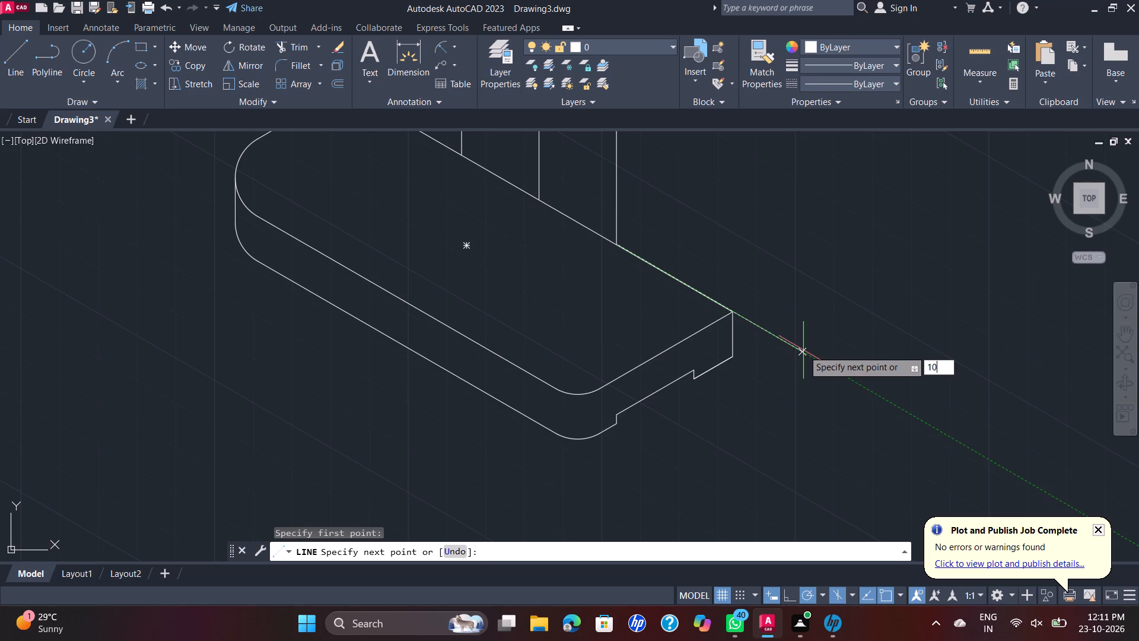
key(Return)
key(Escape)
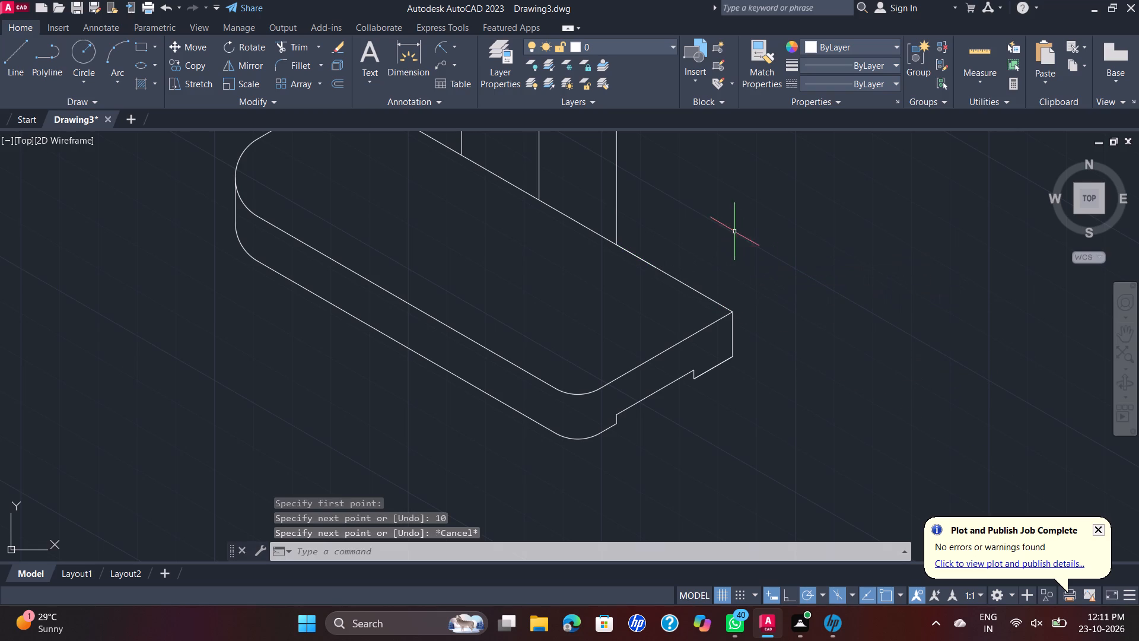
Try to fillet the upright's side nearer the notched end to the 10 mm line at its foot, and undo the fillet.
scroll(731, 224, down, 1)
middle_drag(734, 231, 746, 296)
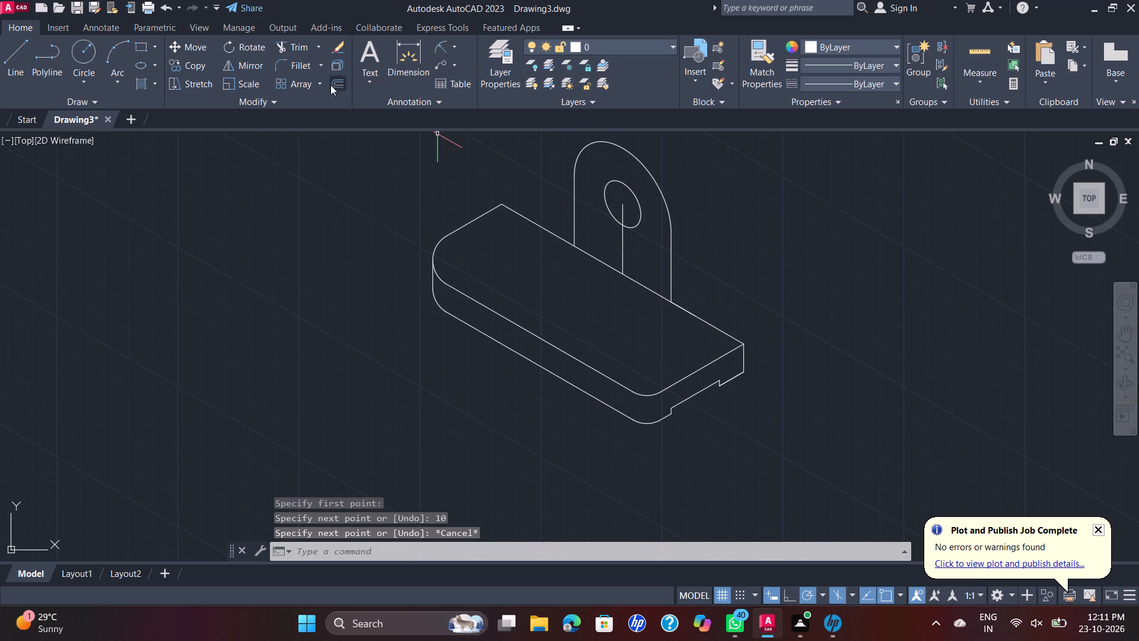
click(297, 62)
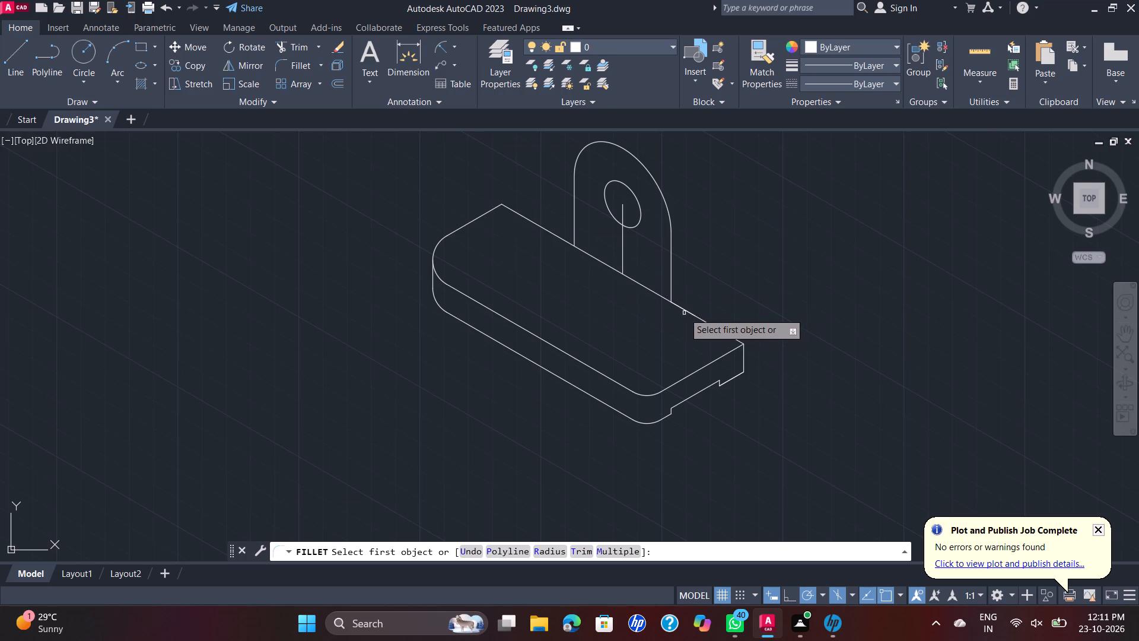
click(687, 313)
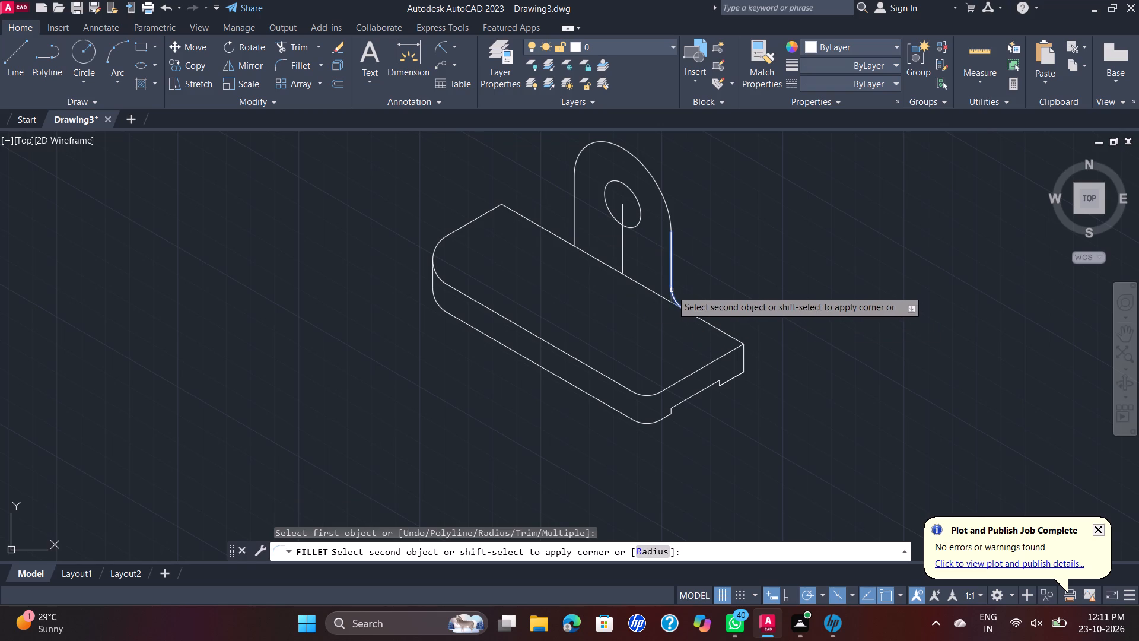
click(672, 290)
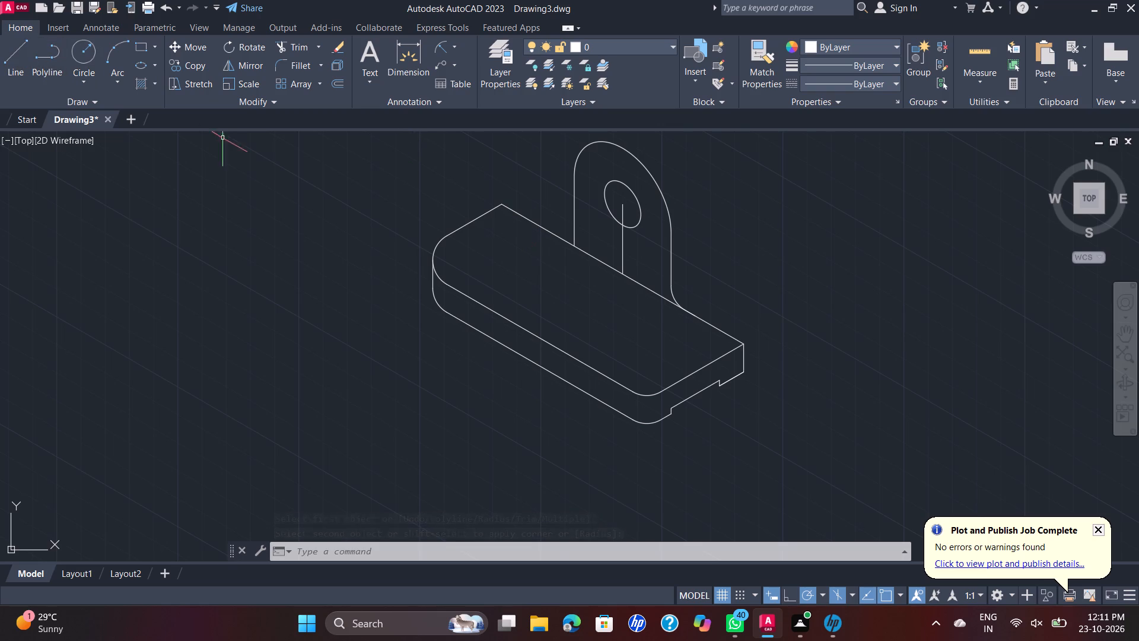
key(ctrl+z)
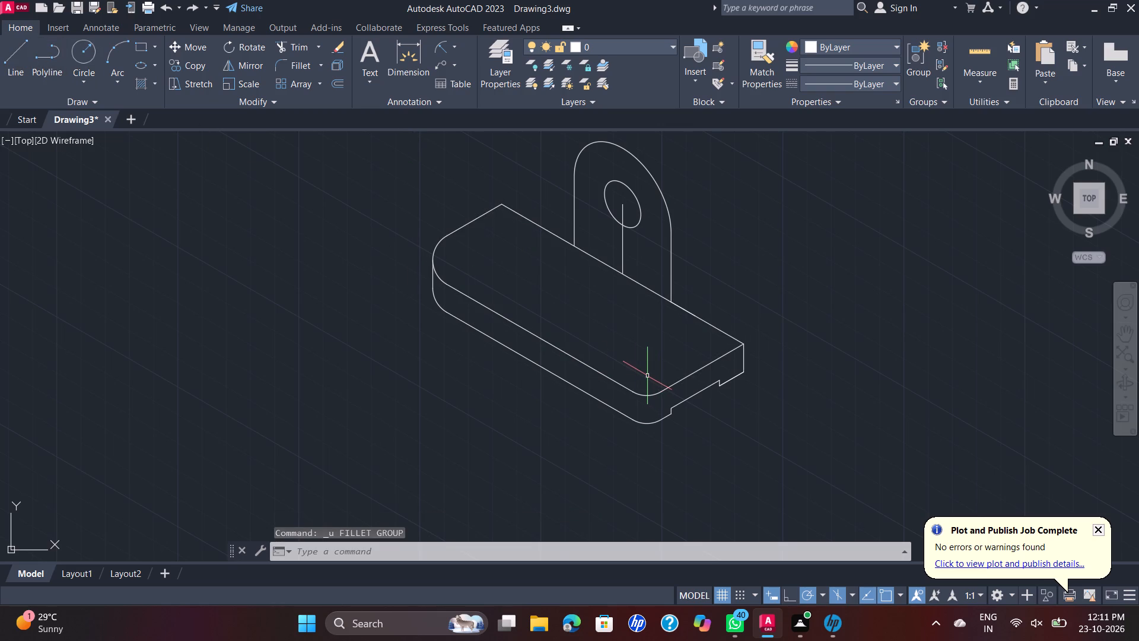
Fillet the 10 mm line and the upright's side nearer the notched end with a 10 mm radius.
click(314, 59)
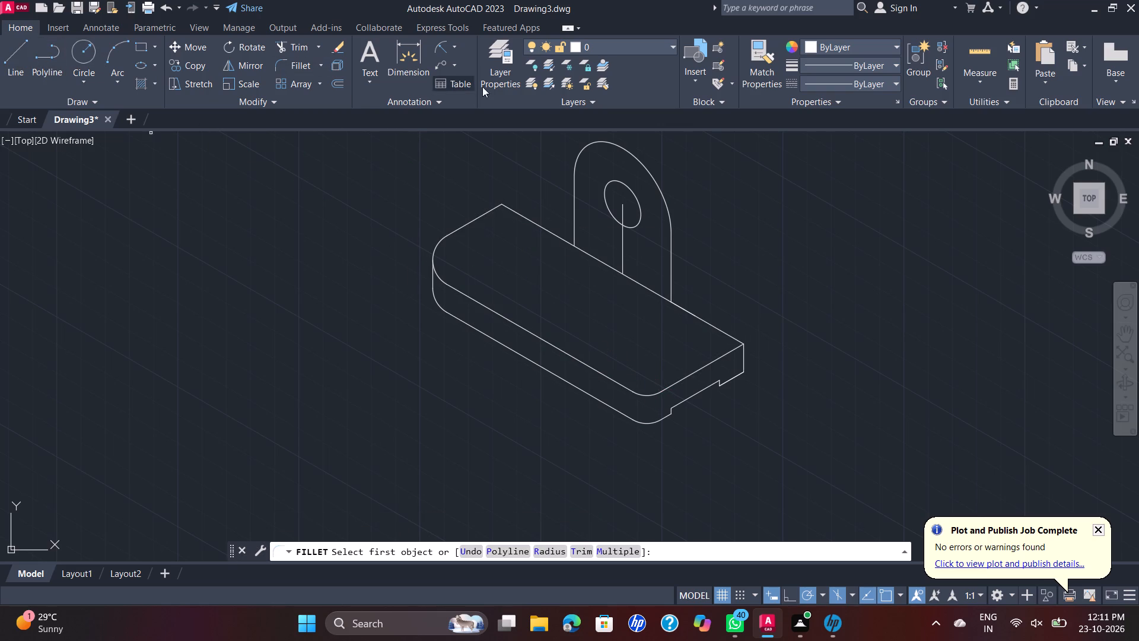
click(689, 310)
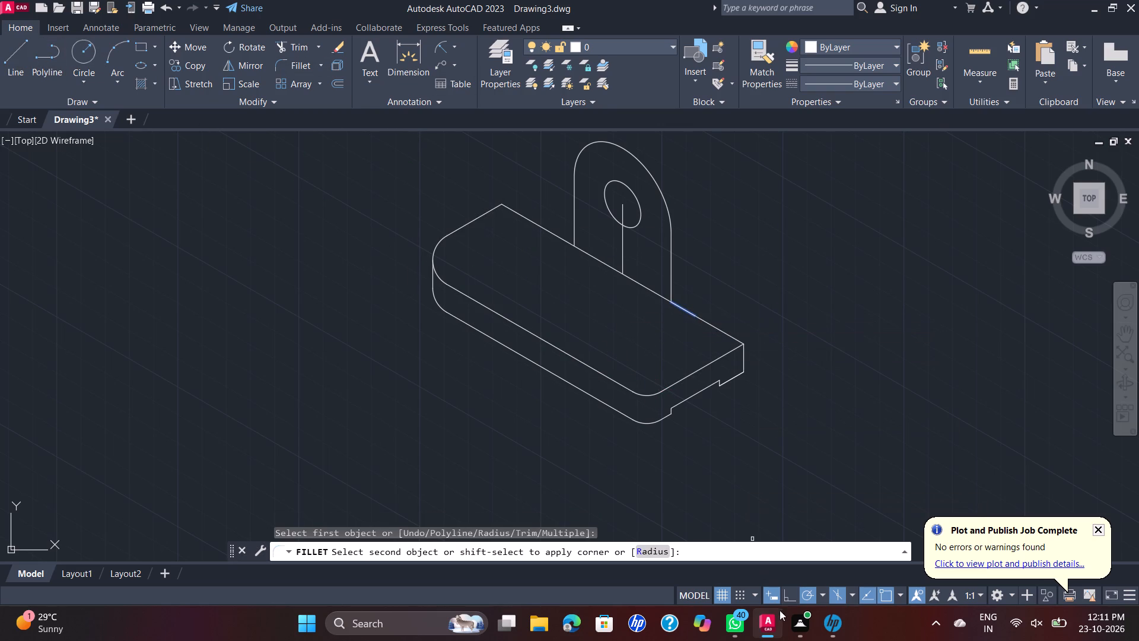
click(668, 550)
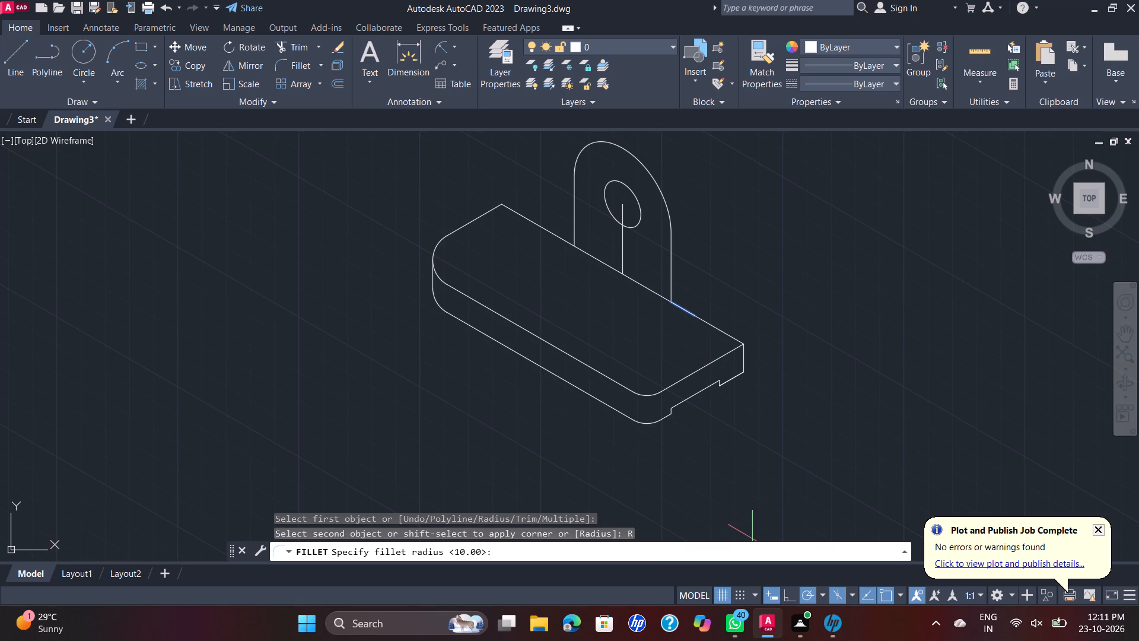
text(10)
key(Return)
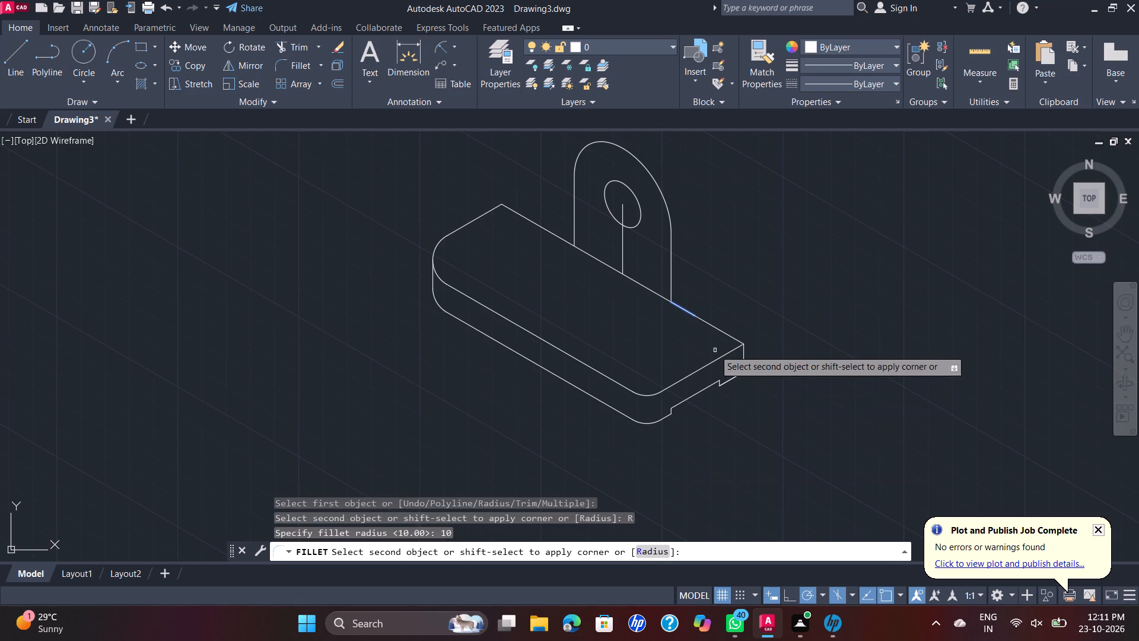
click(670, 276)
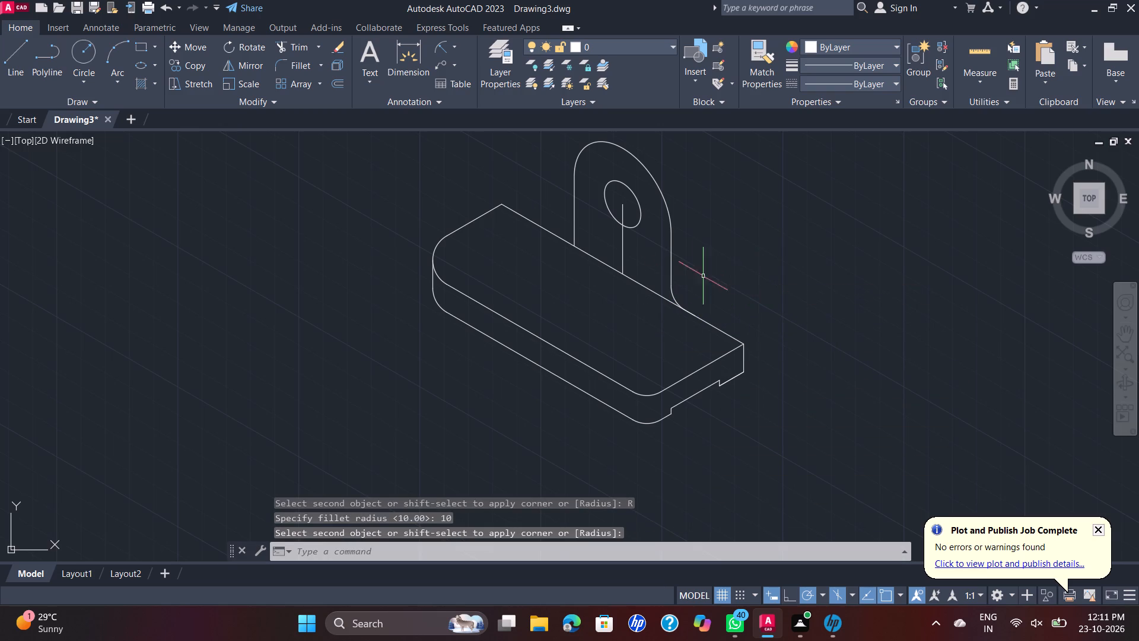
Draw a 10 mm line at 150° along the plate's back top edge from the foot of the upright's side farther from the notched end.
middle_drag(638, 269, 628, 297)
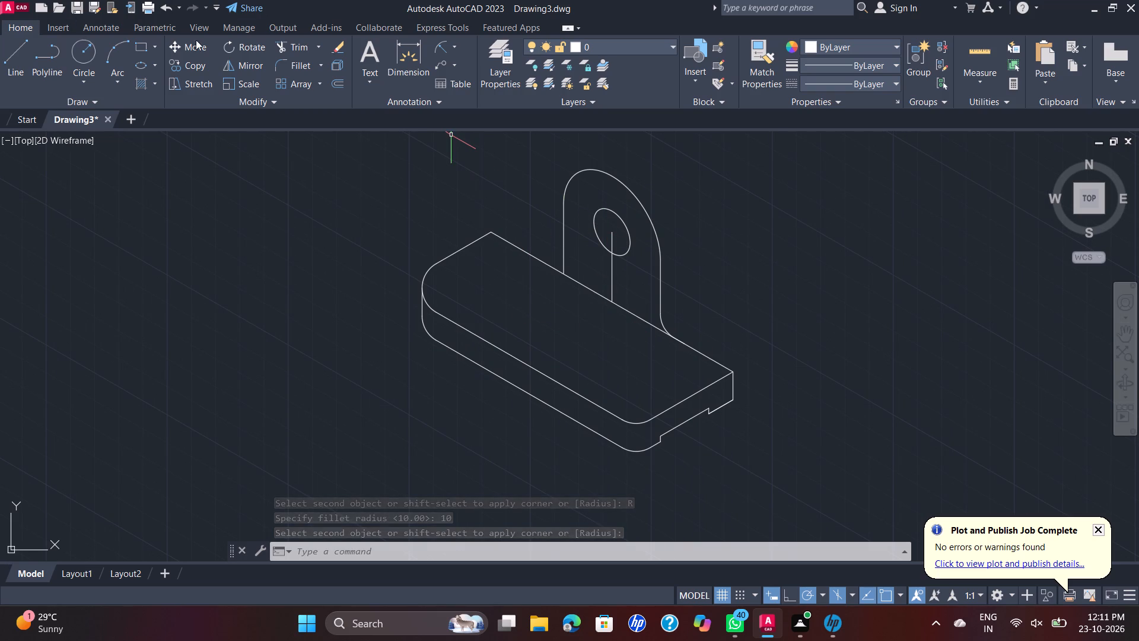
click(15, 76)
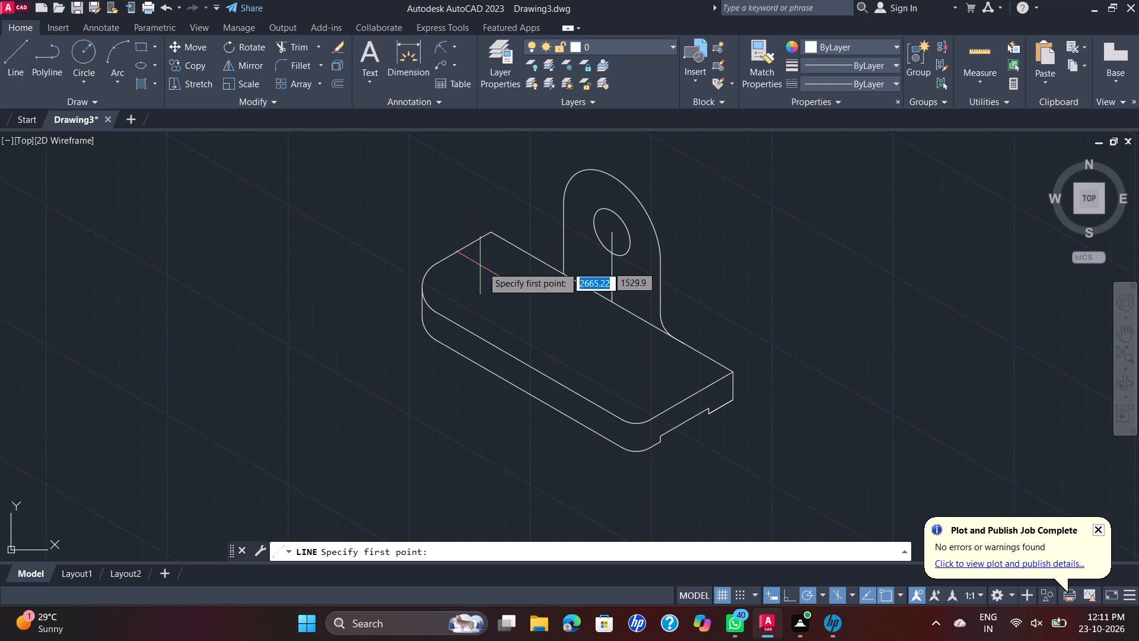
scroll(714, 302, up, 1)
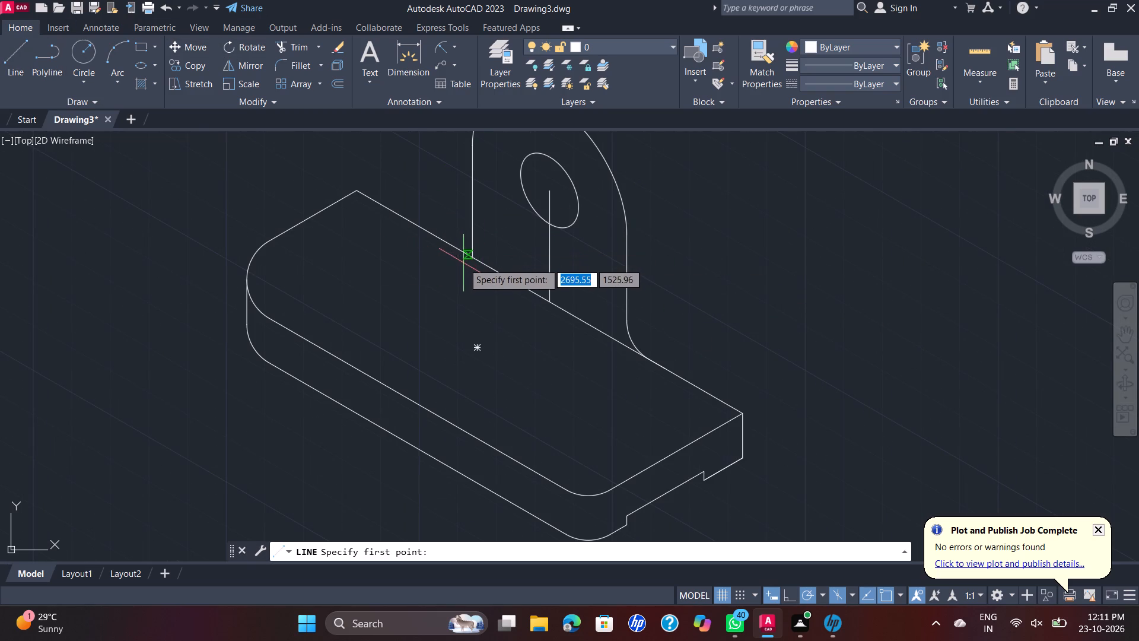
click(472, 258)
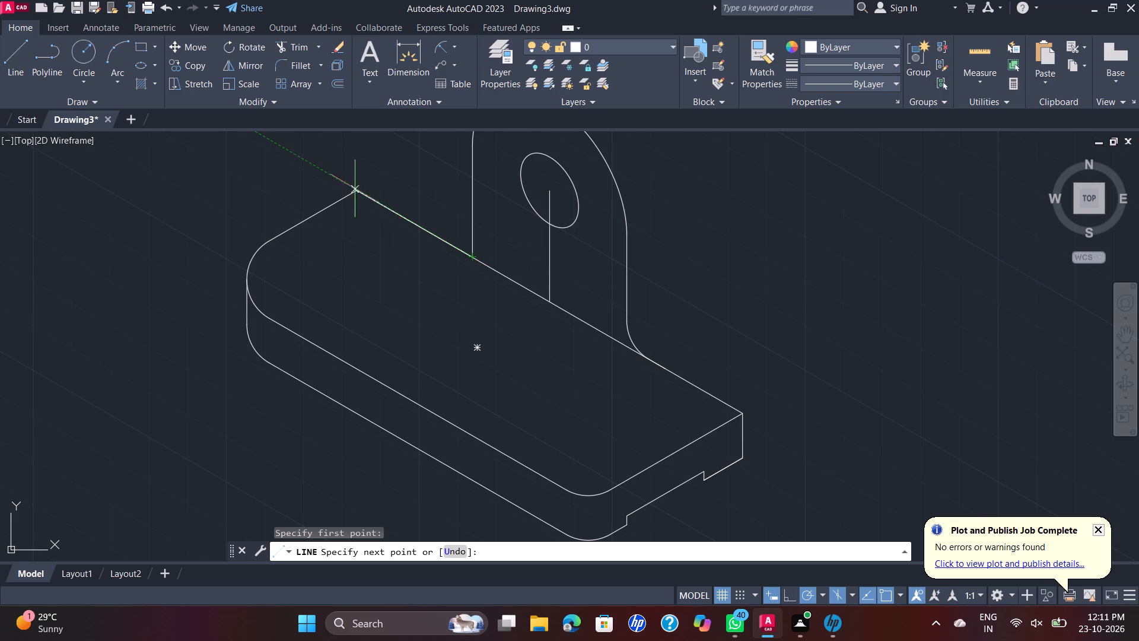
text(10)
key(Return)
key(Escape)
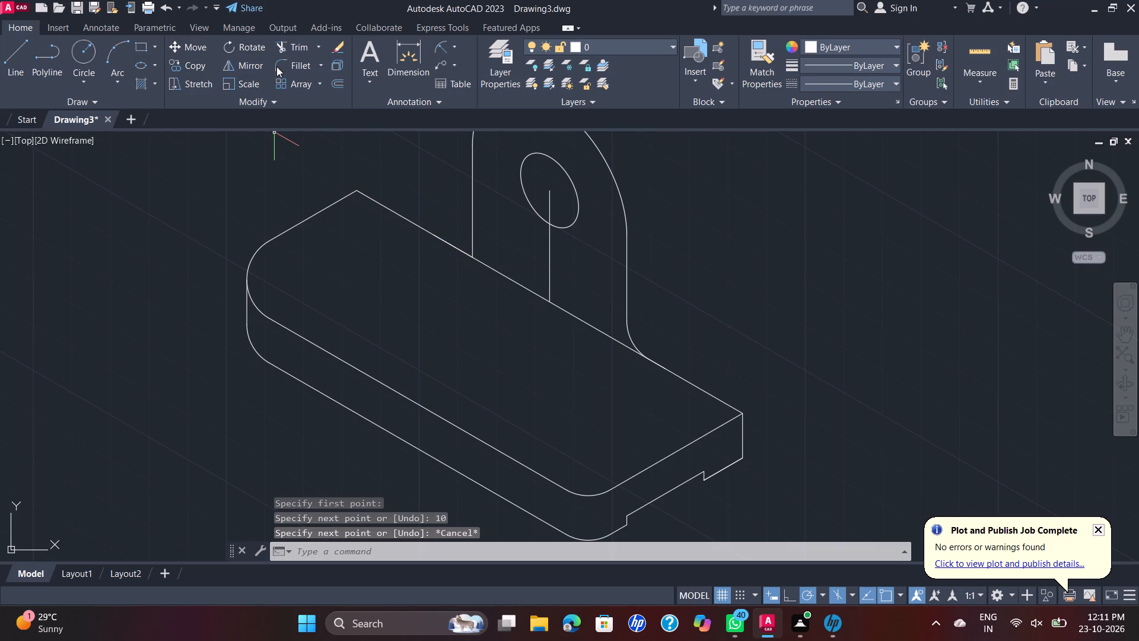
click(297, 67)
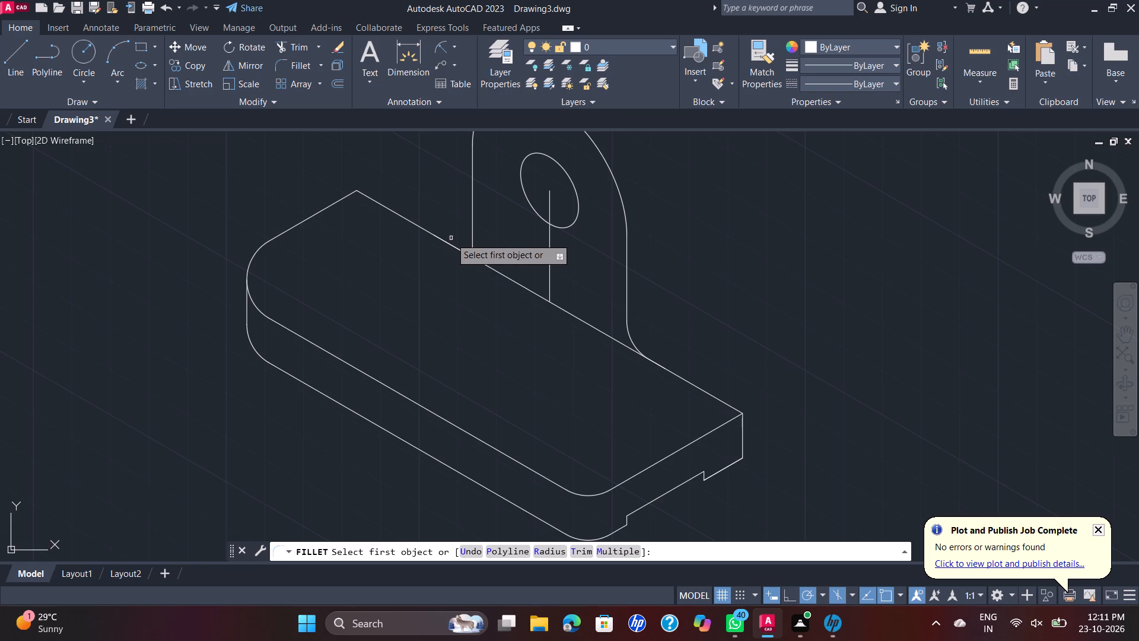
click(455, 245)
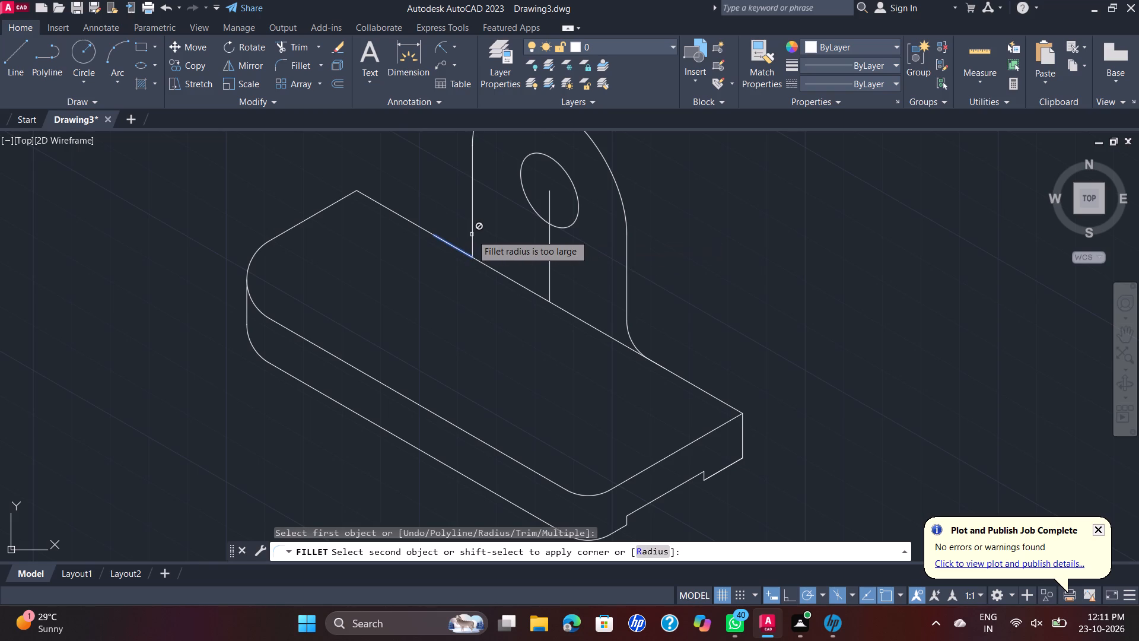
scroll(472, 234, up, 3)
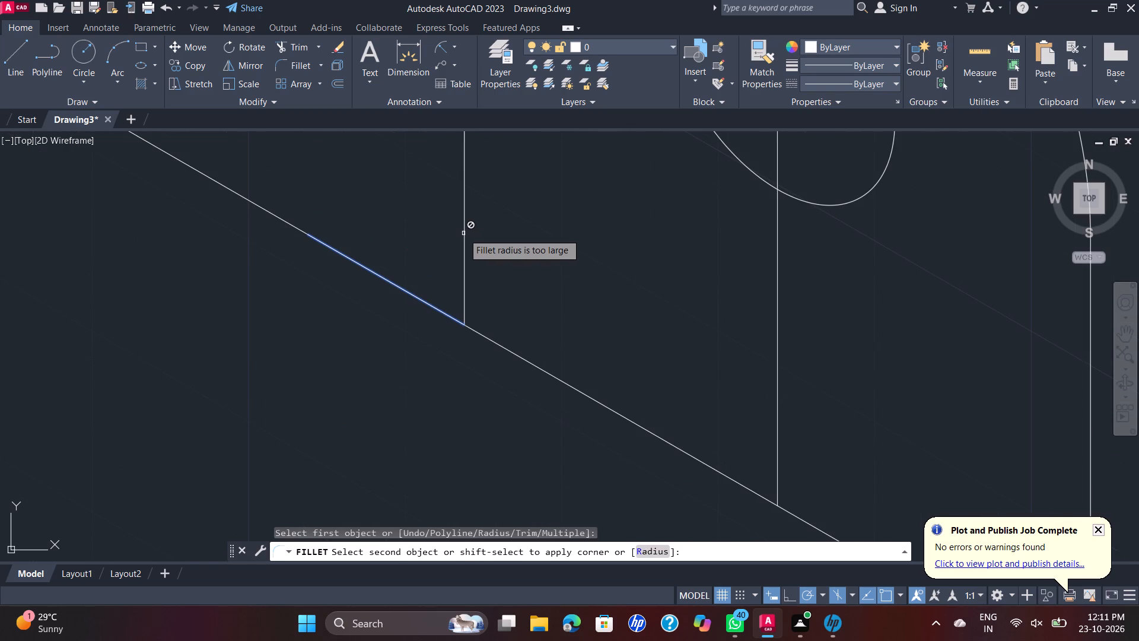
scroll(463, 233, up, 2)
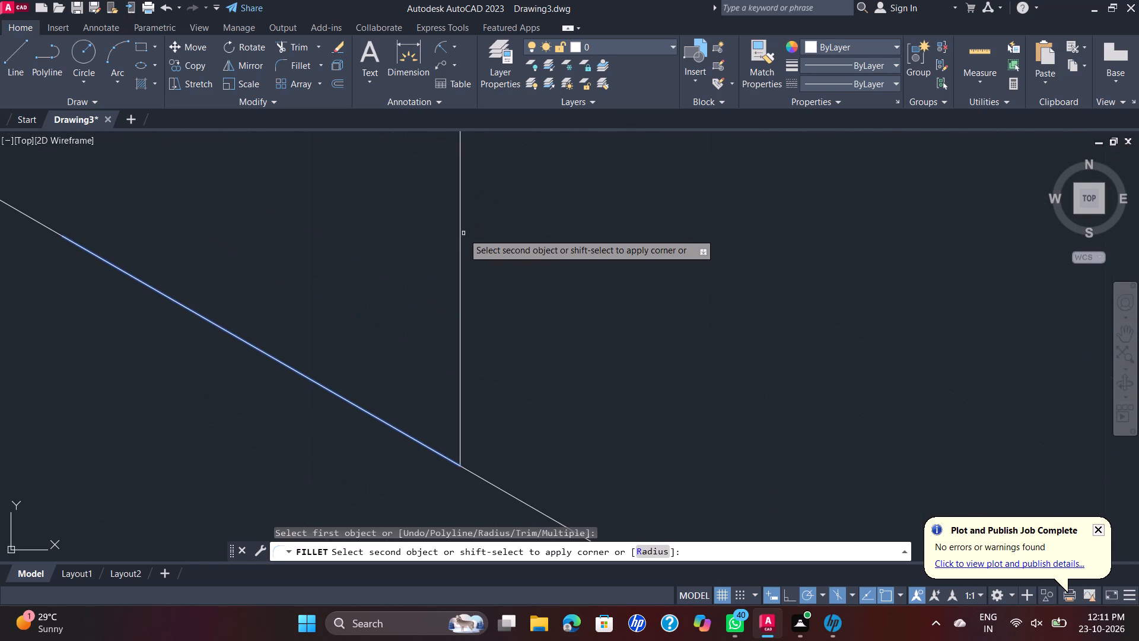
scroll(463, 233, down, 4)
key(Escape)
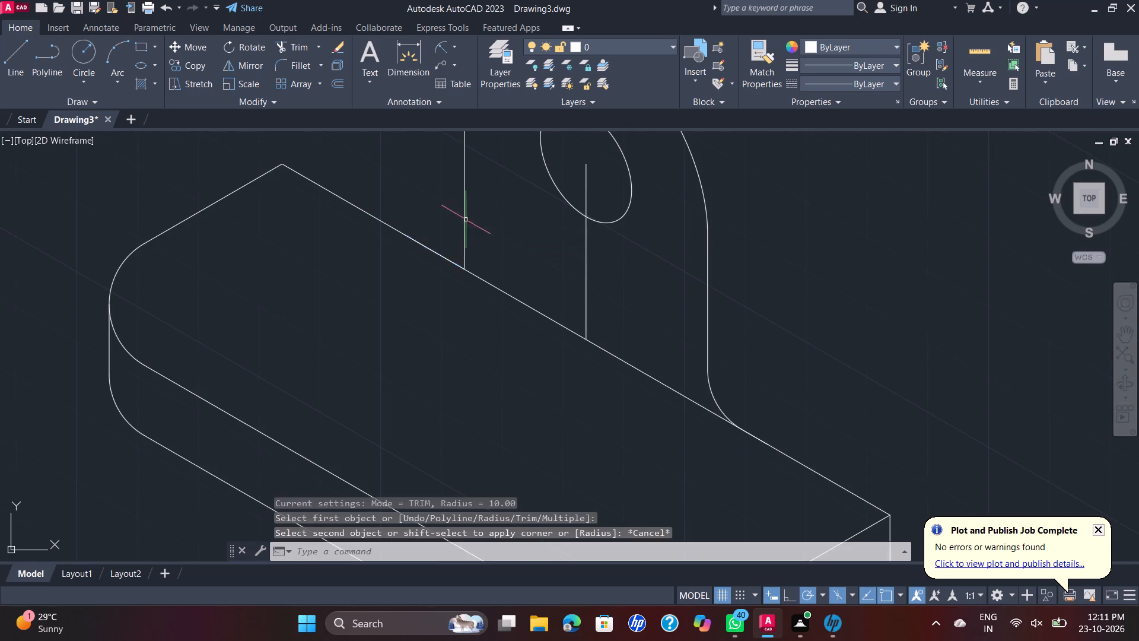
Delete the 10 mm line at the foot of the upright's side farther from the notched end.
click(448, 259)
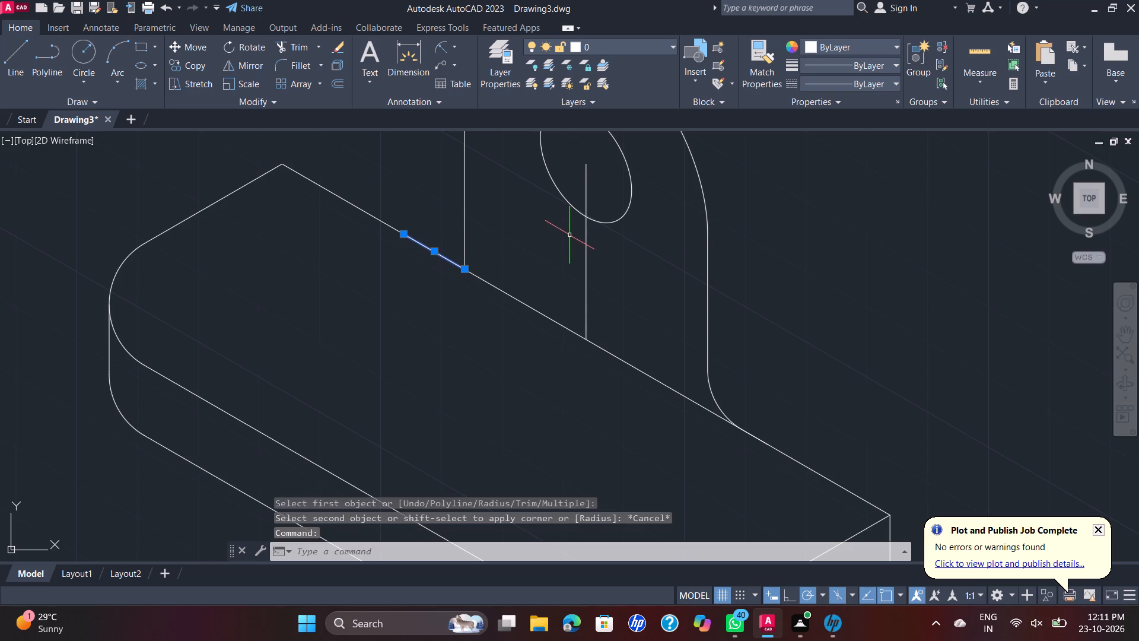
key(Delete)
Examine the junction between the plate's back top edge and the upright's side farther from the notched end.
scroll(453, 290, up, 2)
scroll(479, 235, up, 2)
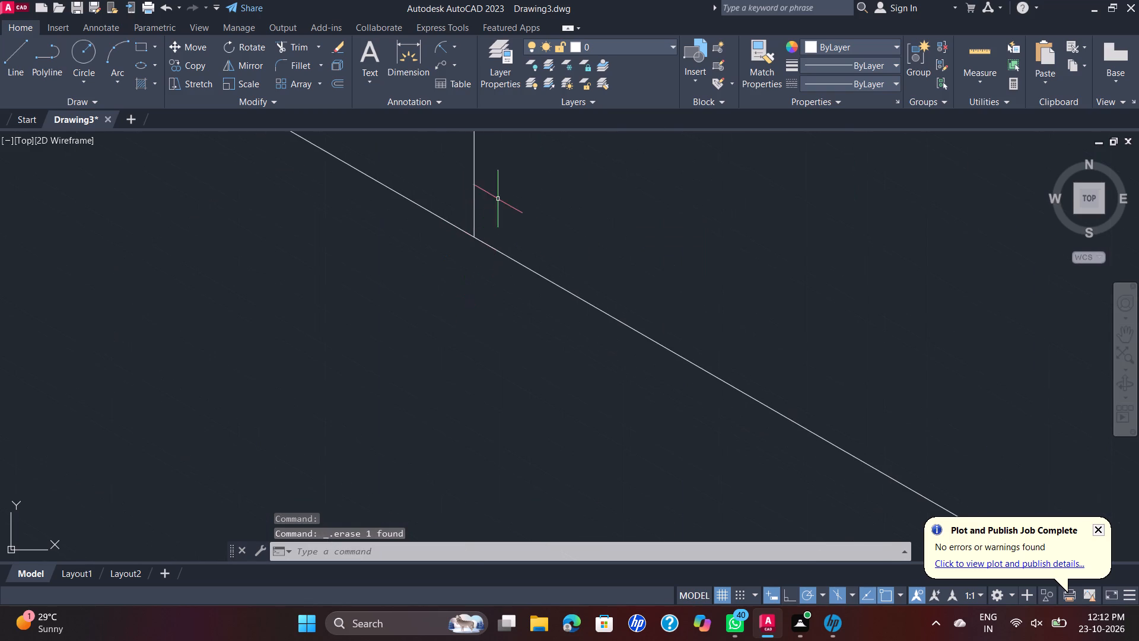
scroll(491, 210, up, 4)
scroll(455, 295, up, 4)
scroll(450, 312, down, 7)
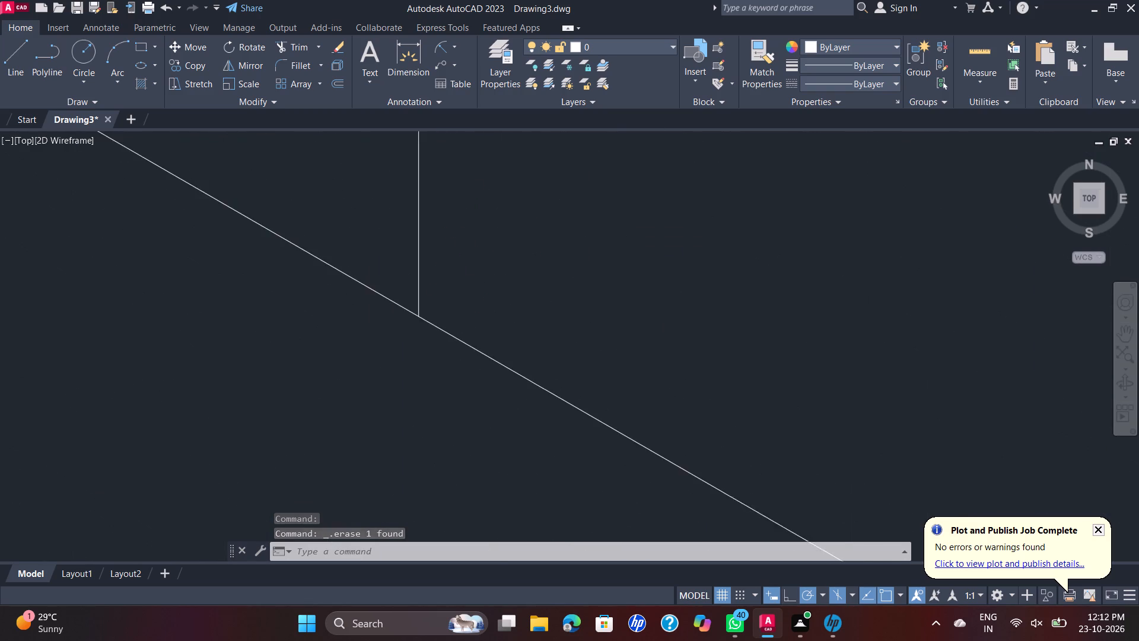
scroll(461, 298, down, 10)
scroll(511, 267, up, 3)
middle_drag(523, 271, 520, 286)
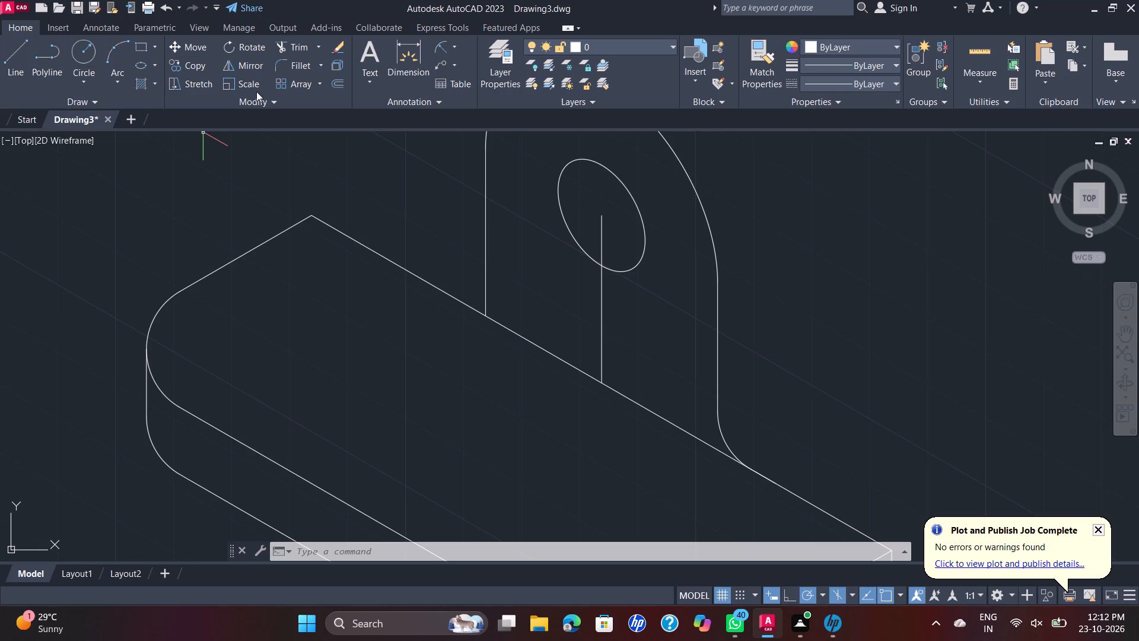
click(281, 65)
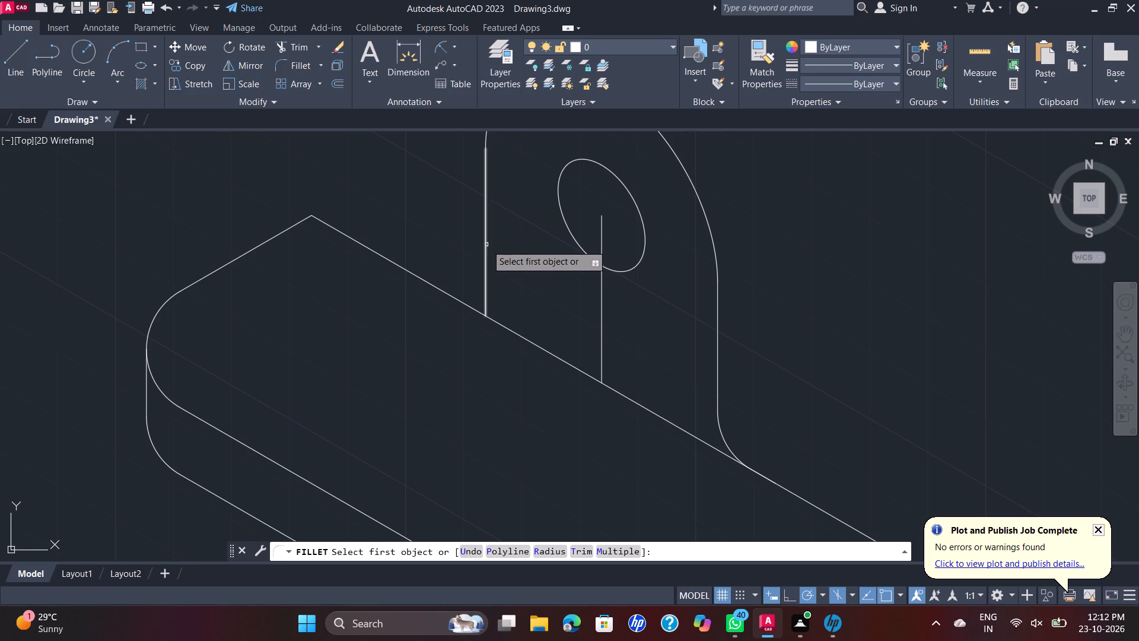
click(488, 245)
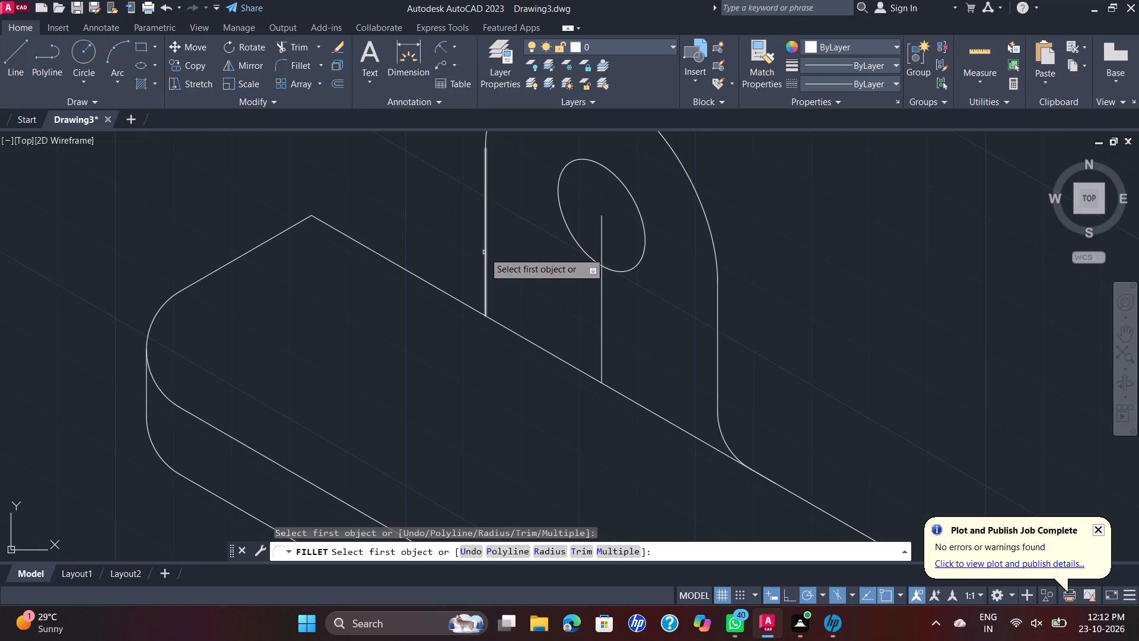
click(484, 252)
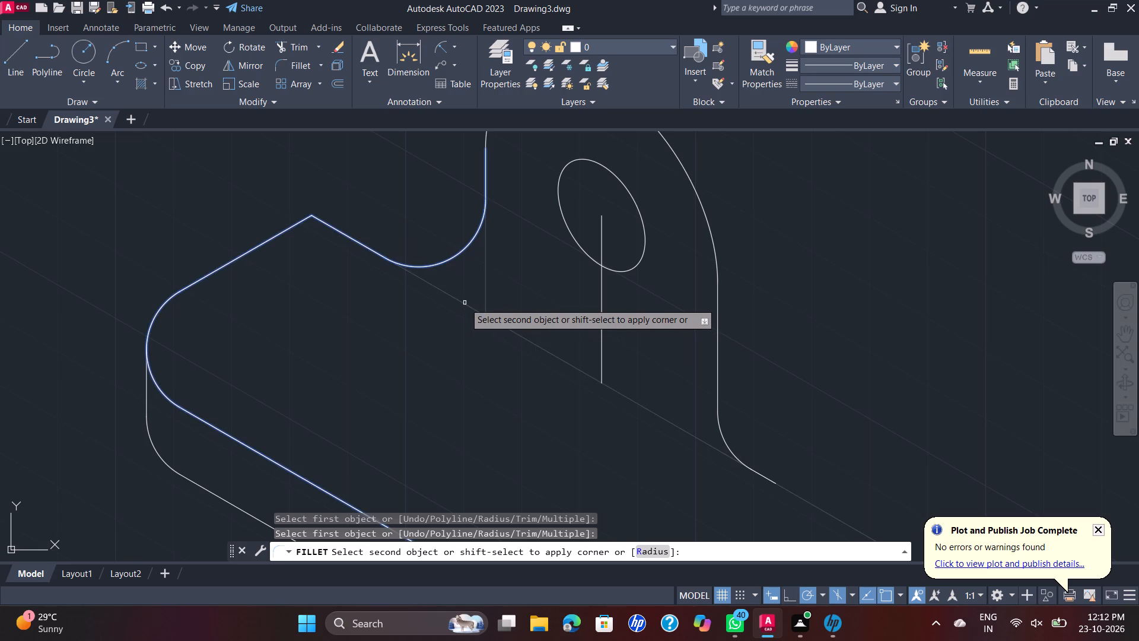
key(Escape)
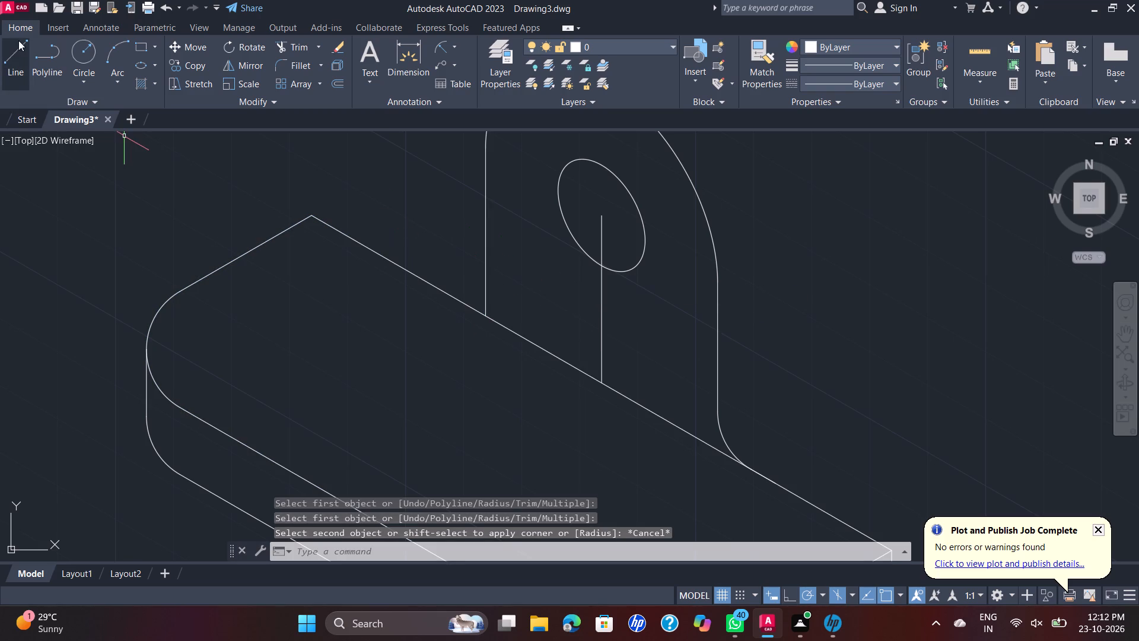
Draw a line about 40 mm long at 150° from the foot of the upright's unfilleted side, extending past the plate's back corner.
click(18, 44)
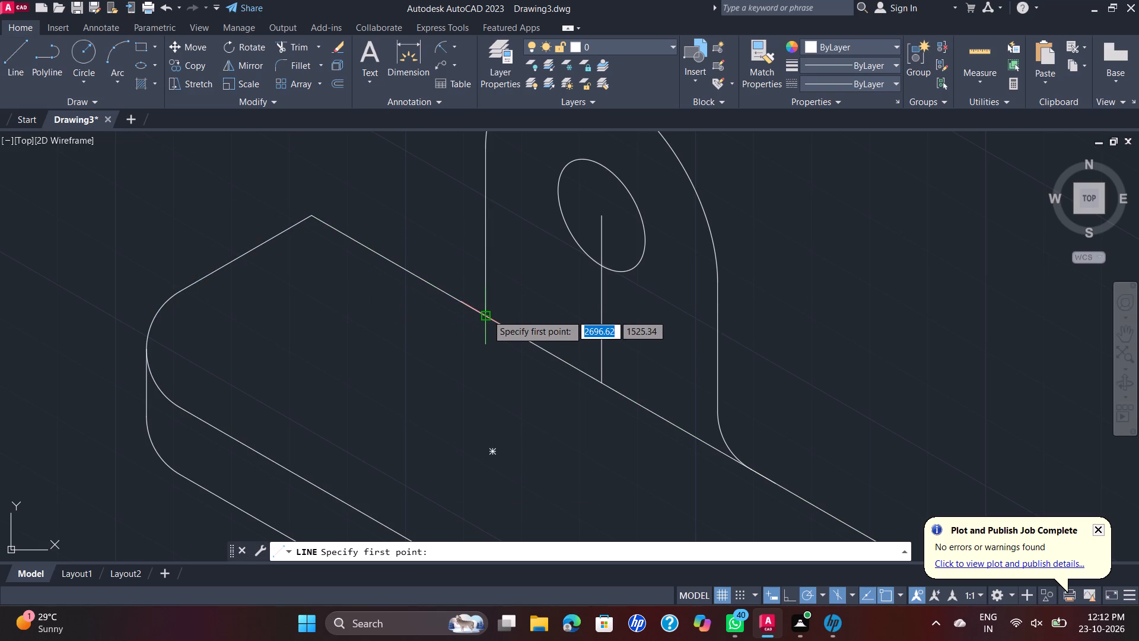
click(487, 315)
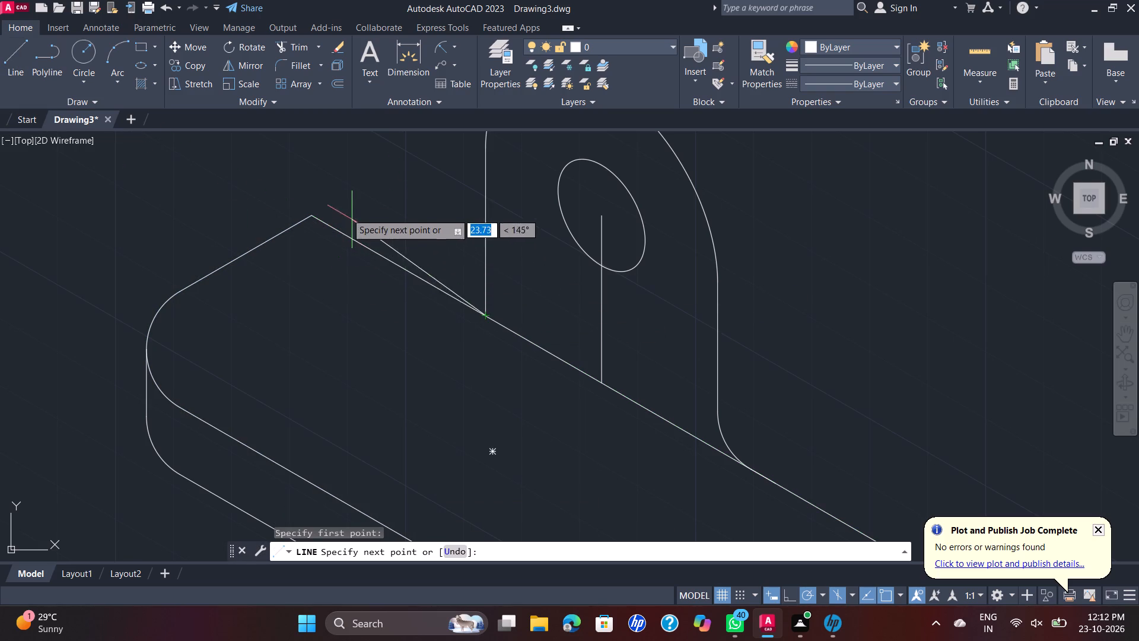
click(256, 183)
key(Escape)
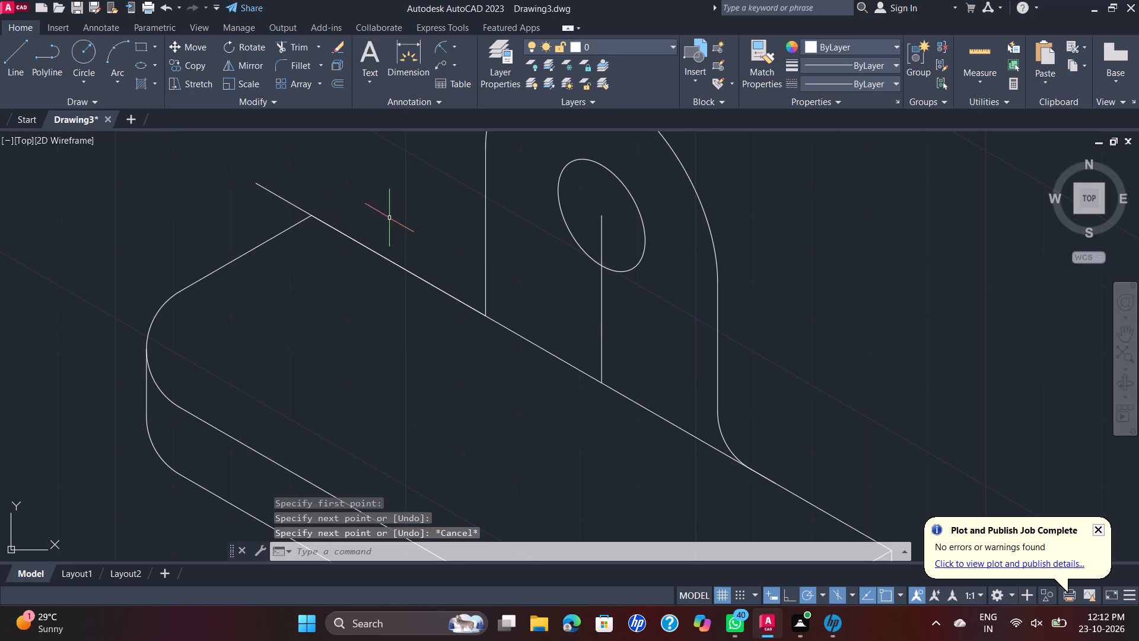
key(space)
key(Escape)
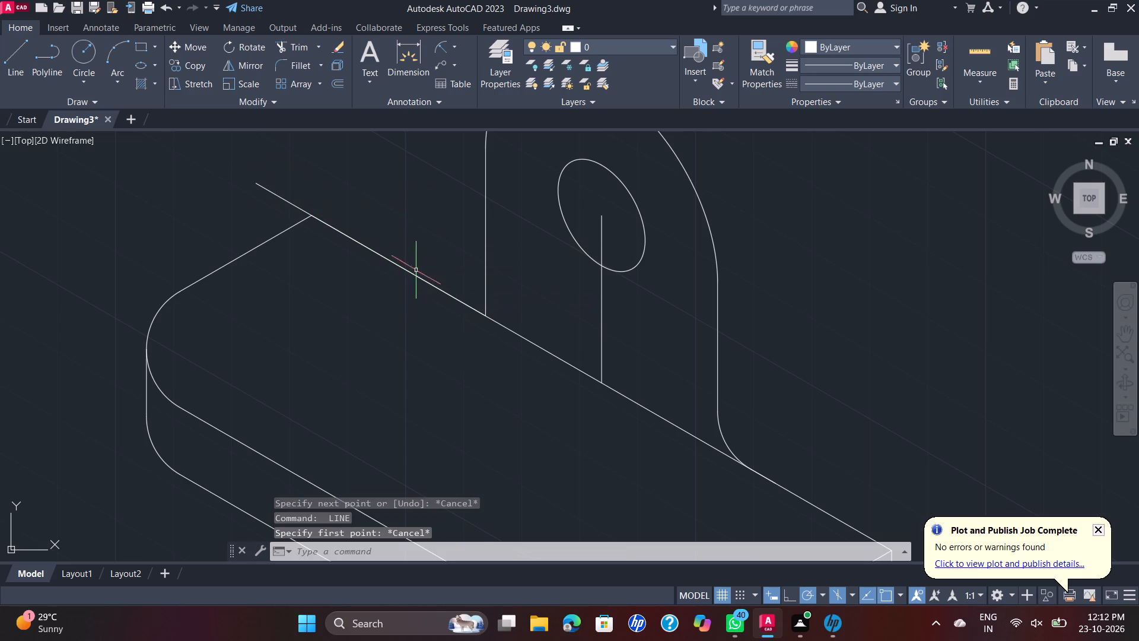
Fillet the upright's side farther from the notched end to the new 150° line with the 10 mm radius.
click(301, 68)
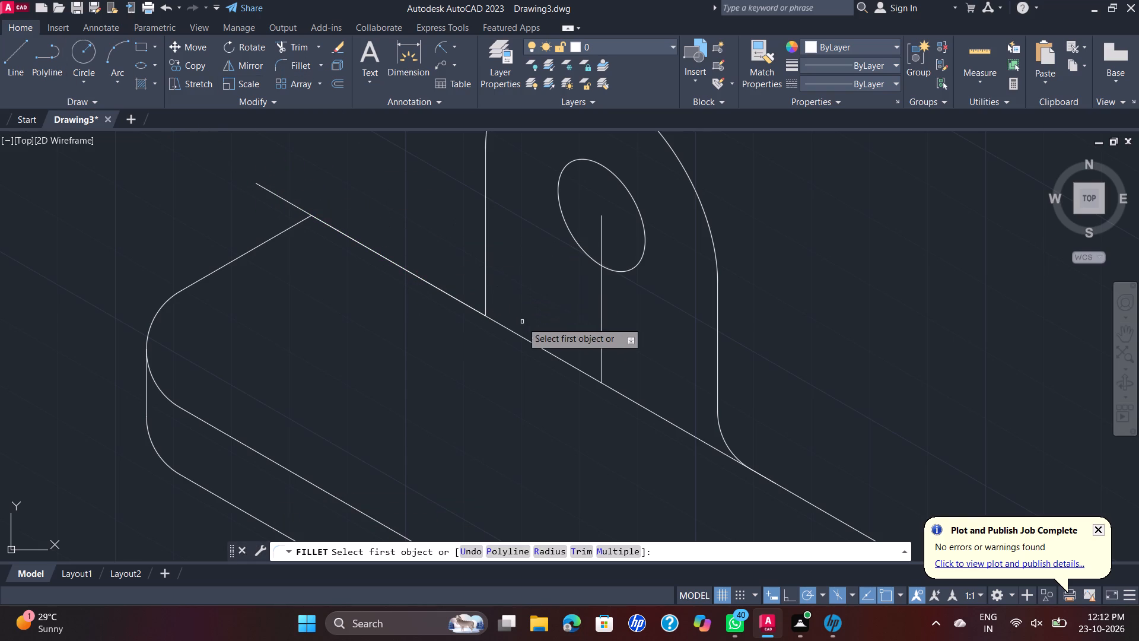
click(490, 285)
click(486, 281)
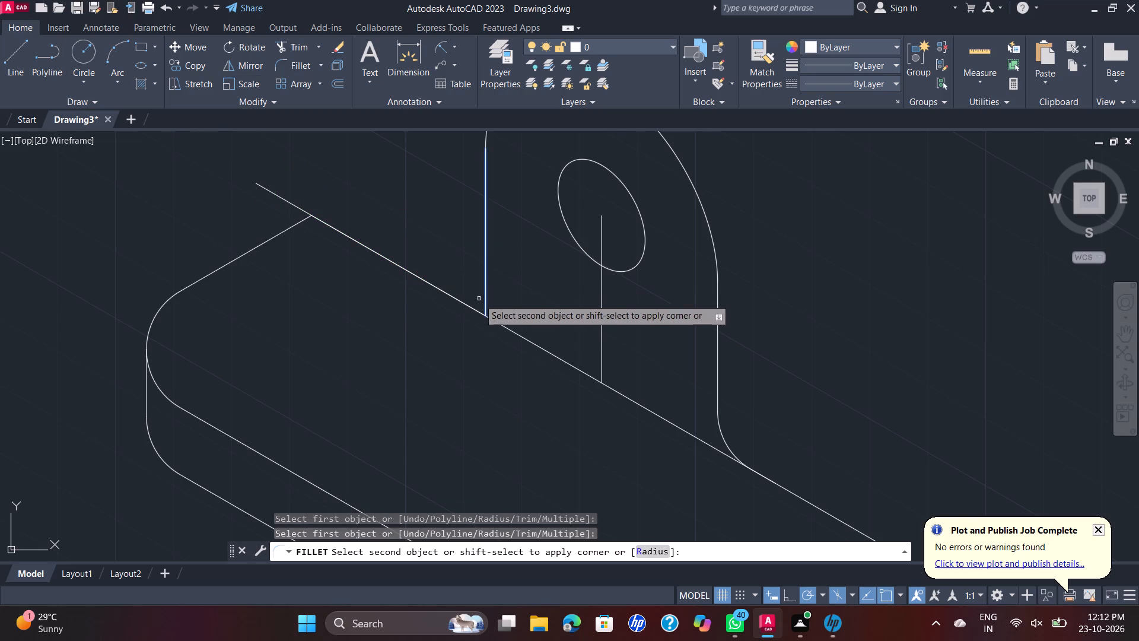
click(471, 309)
scroll(516, 308, down, 1)
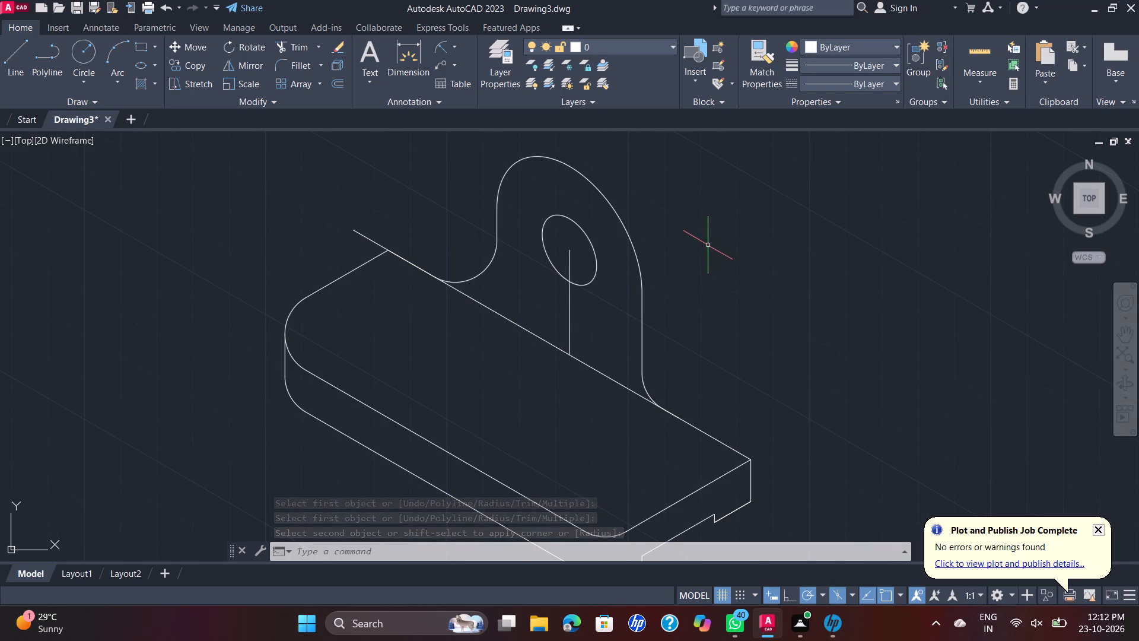
Undo the last 10 mm fillet at the foot of the upright's side farther from the notched end.
scroll(669, 261, down, 1)
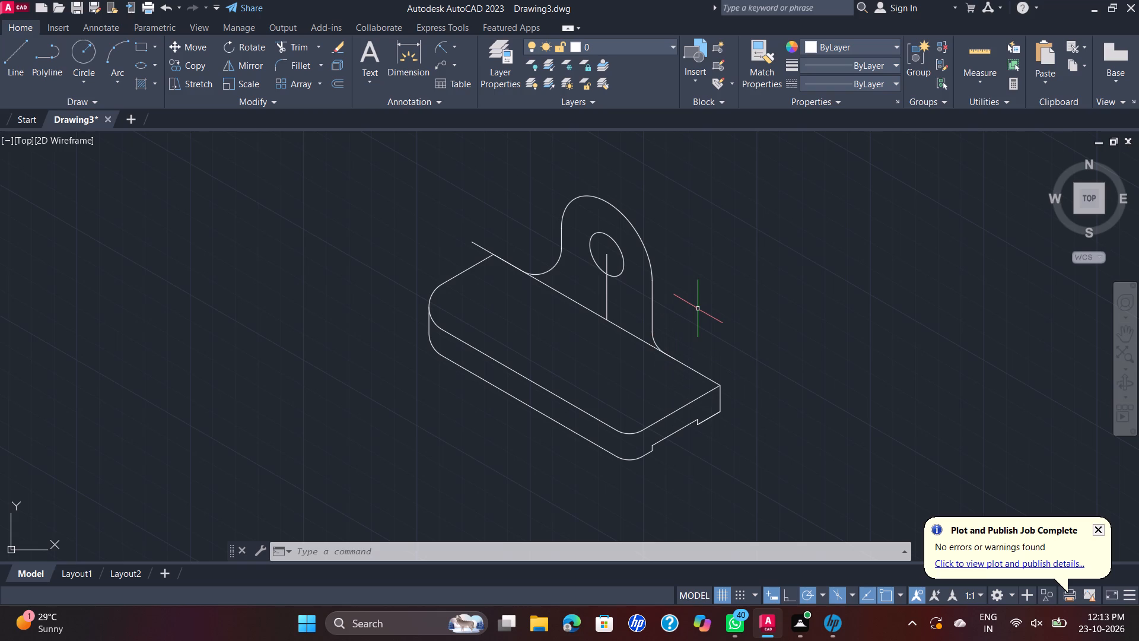
key(ctrl+z)
key(ctrl+z)
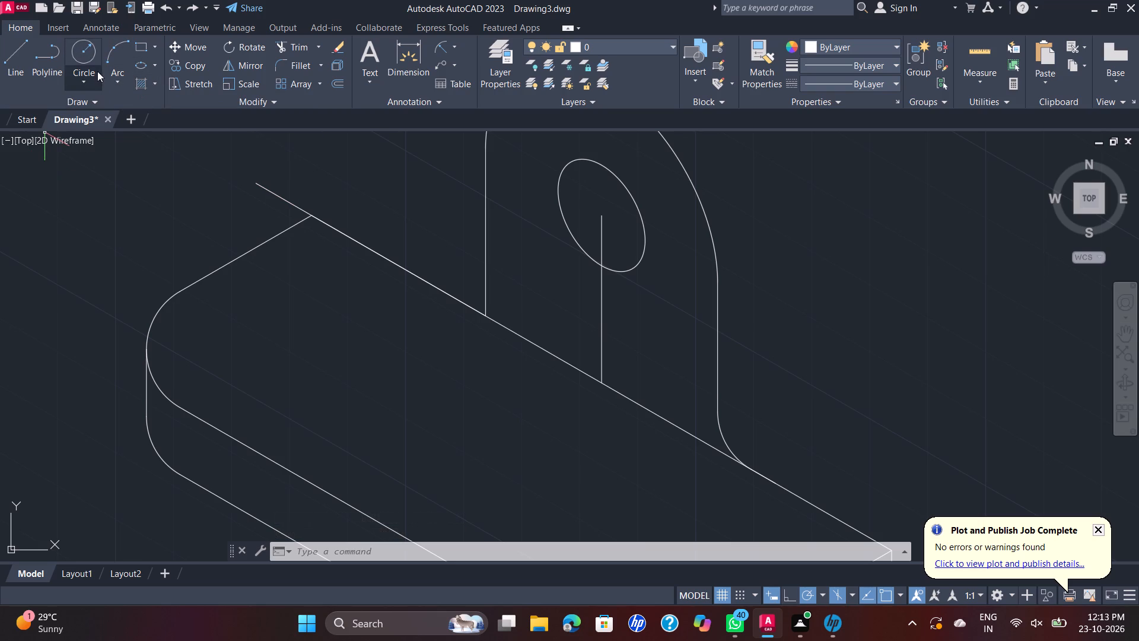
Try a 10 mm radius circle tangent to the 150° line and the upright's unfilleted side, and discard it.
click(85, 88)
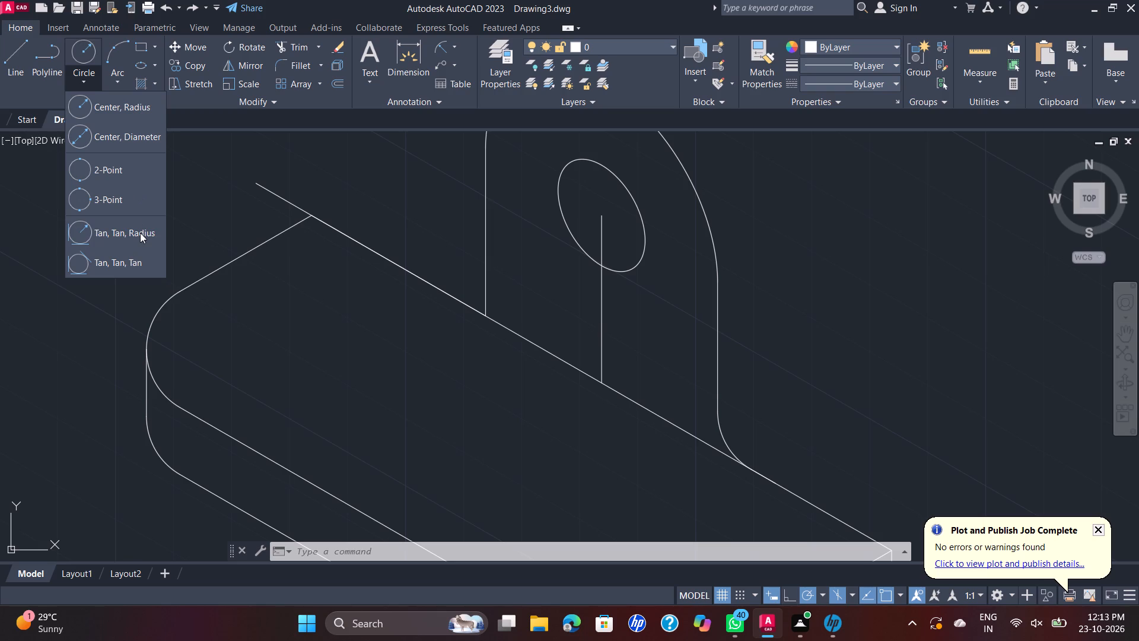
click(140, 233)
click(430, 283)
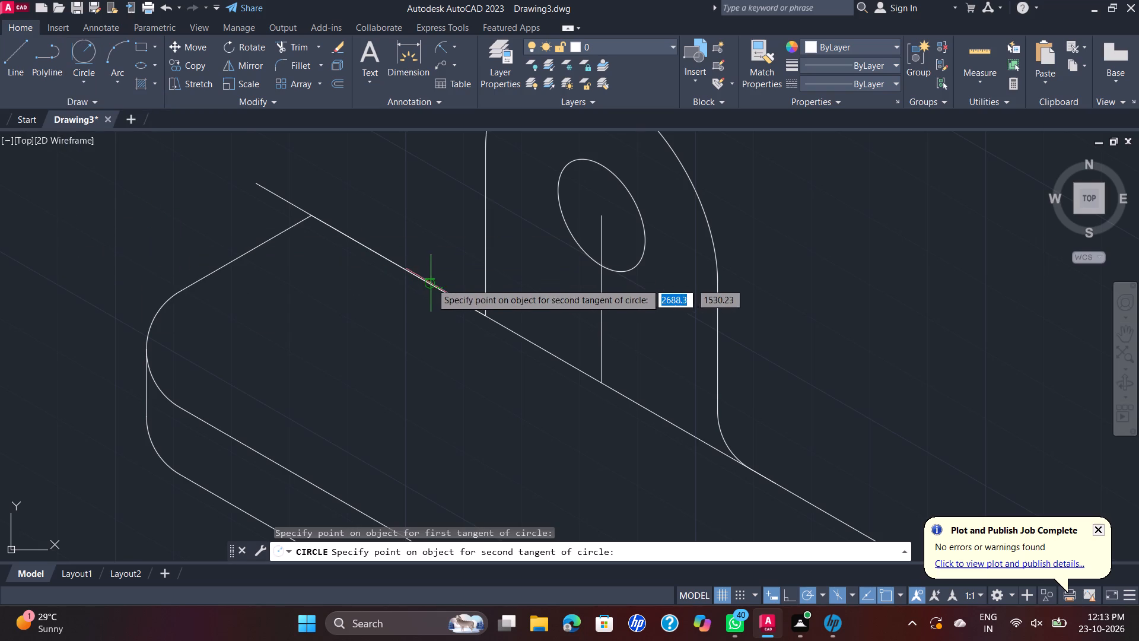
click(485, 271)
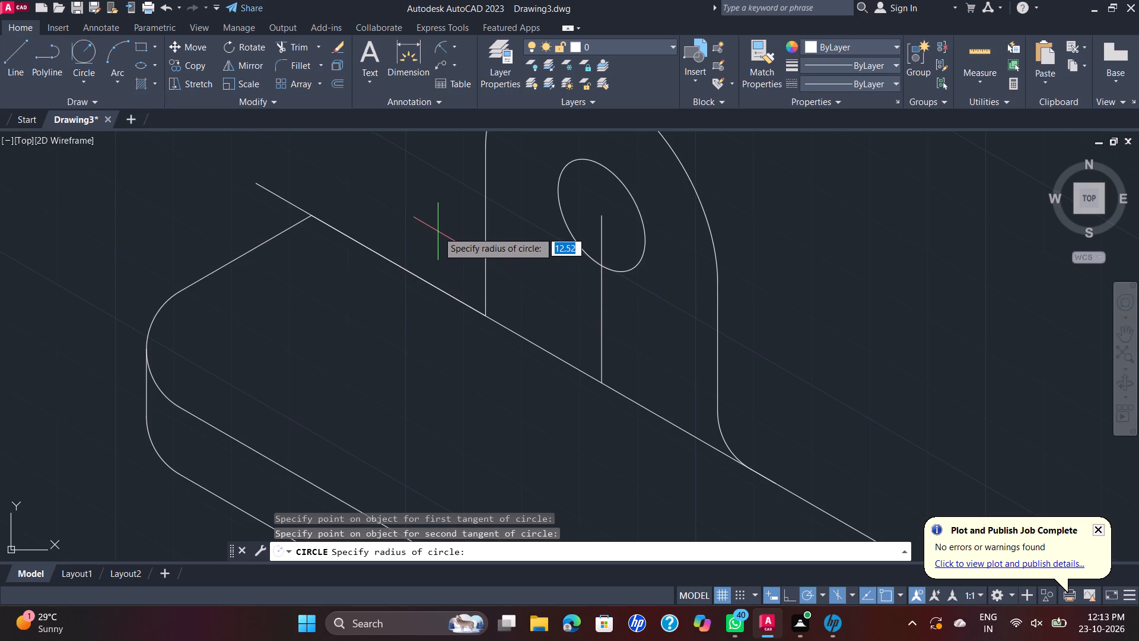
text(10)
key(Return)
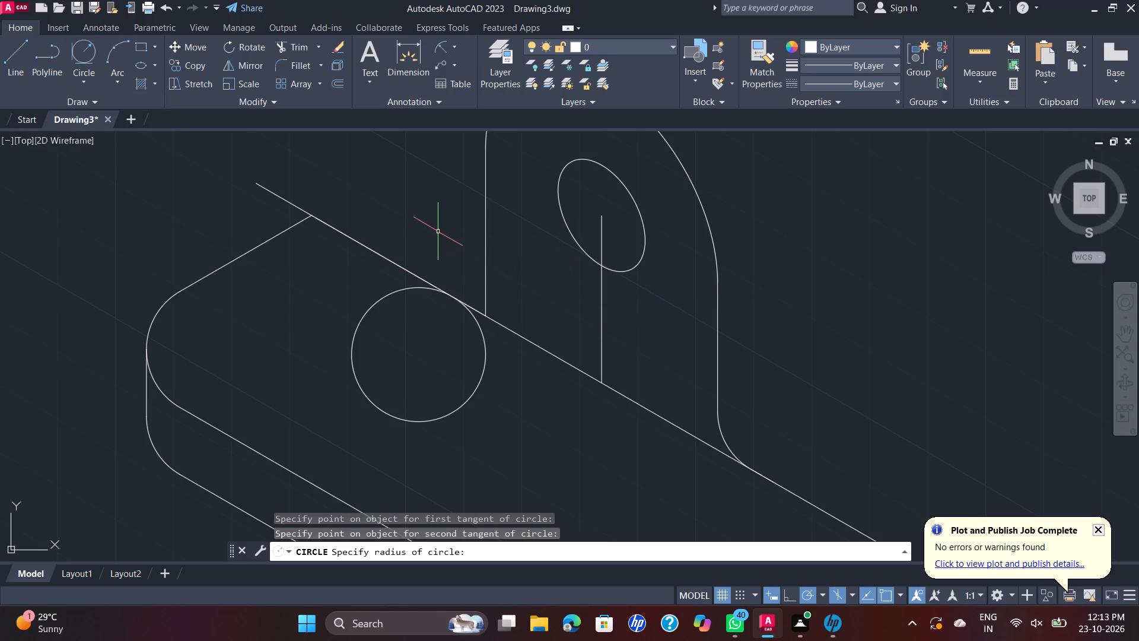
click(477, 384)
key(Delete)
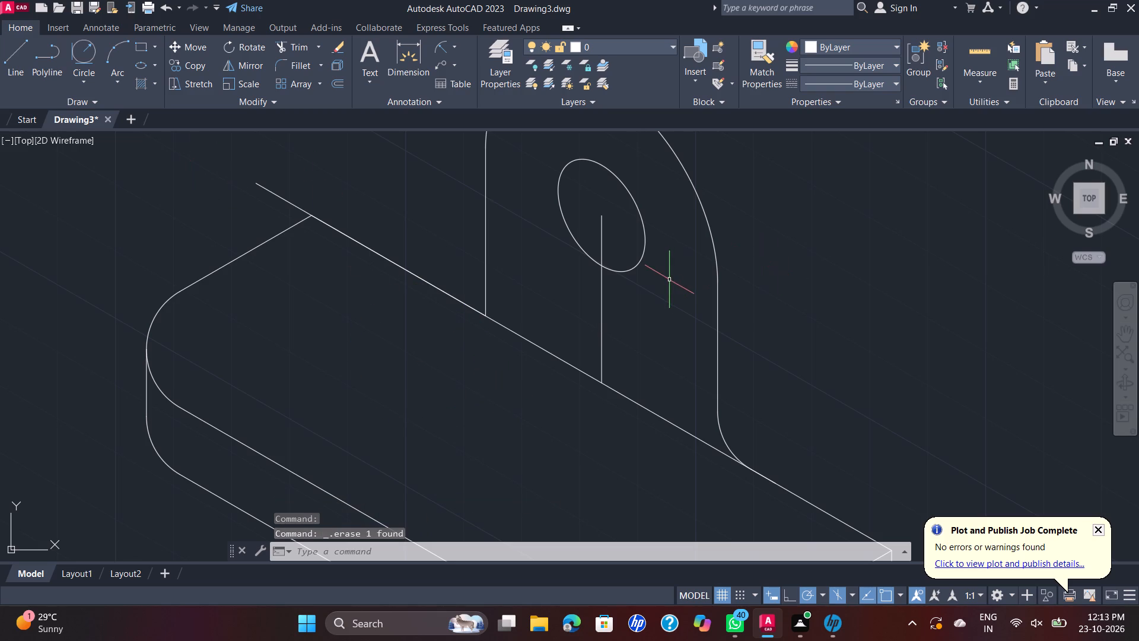
Undo the edits back to before the fillet at the foot of the upright's side nearer the notched end.
middle_drag(669, 280, 625, 328)
scroll(626, 328, down, 1)
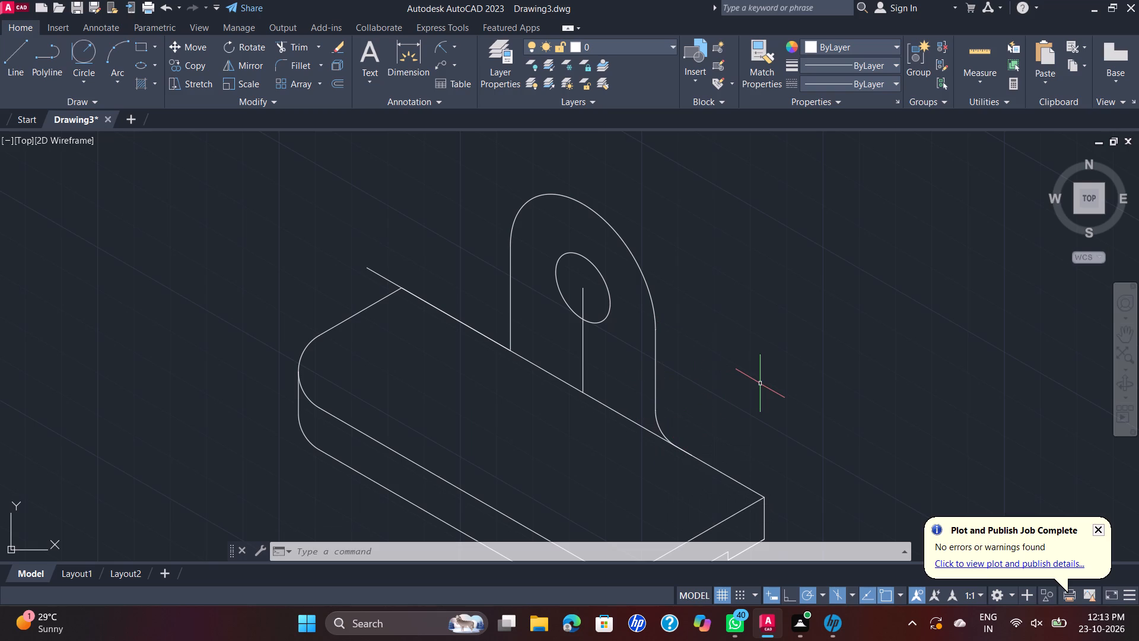
key(ctrl+z)
key(ctrl+z)
key(ctrl+z)
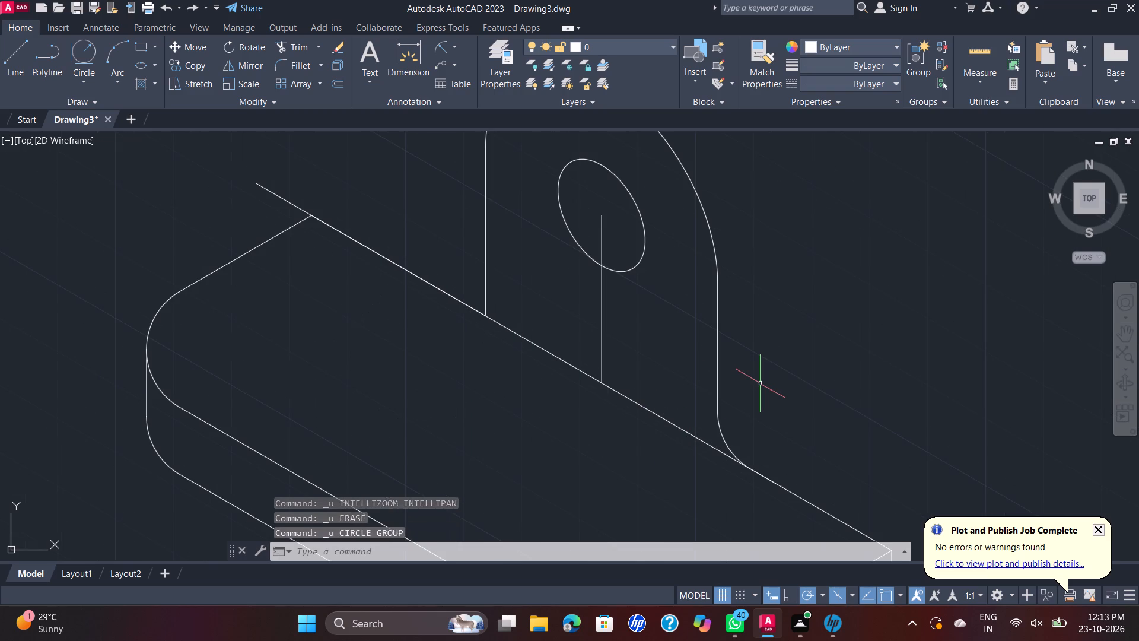
key(ctrl+z)
key(ctrl+z)
key(ctrl+z)
key(ctrl+z)
key(ctrl+z)
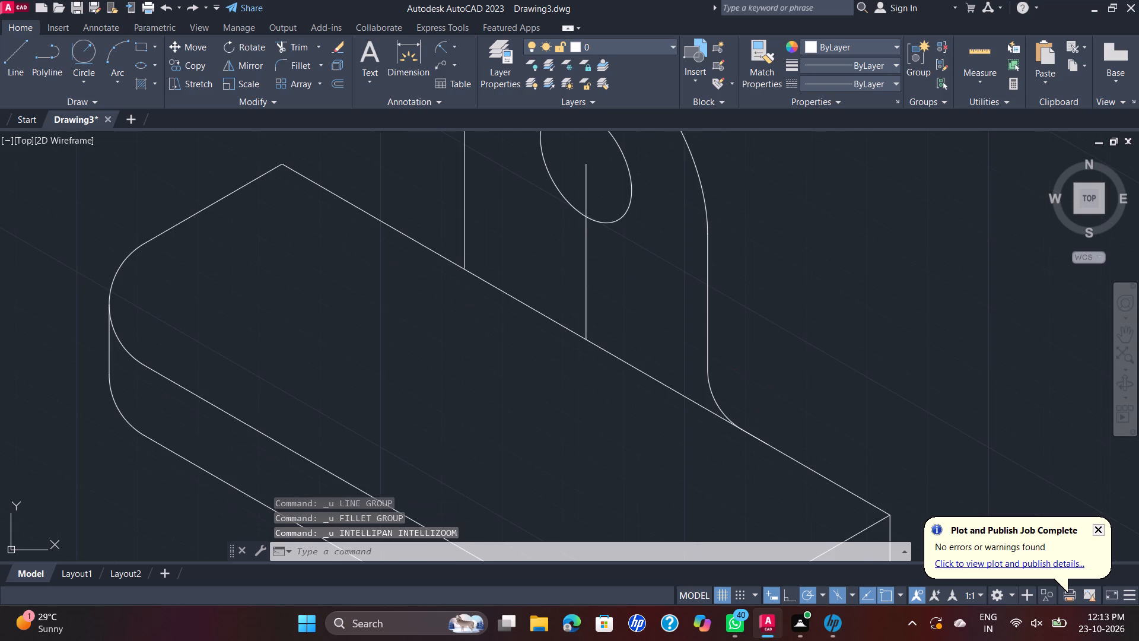
key(ctrl+z)
key(ctrl+z)
key(ctrl+z)
key(ctrl+z)
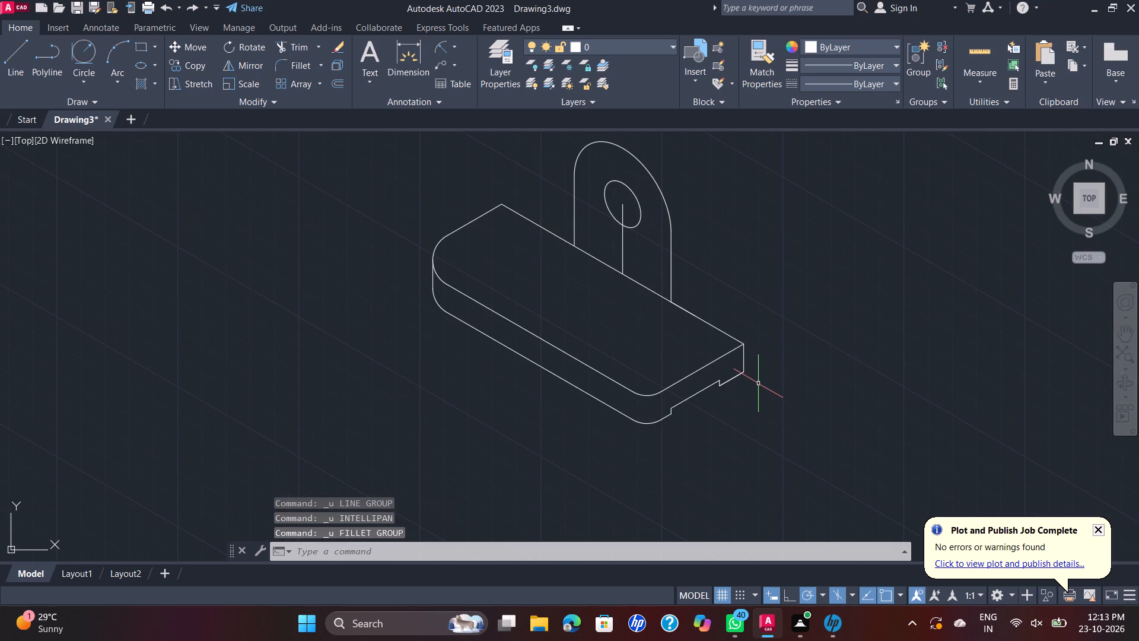
Draw a line along the plate's back top edge from the foot of the upright's notched-end side, extending past the plate's corner.
scroll(656, 284, up, 2)
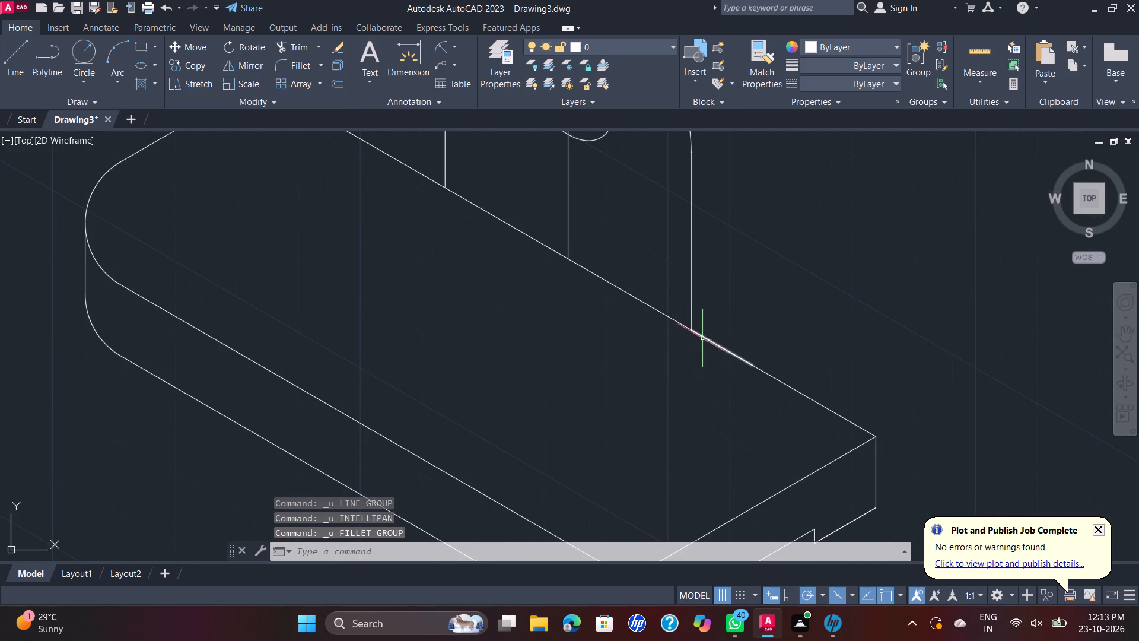
scroll(708, 331, down, 1)
middle_drag(714, 325, 675, 380)
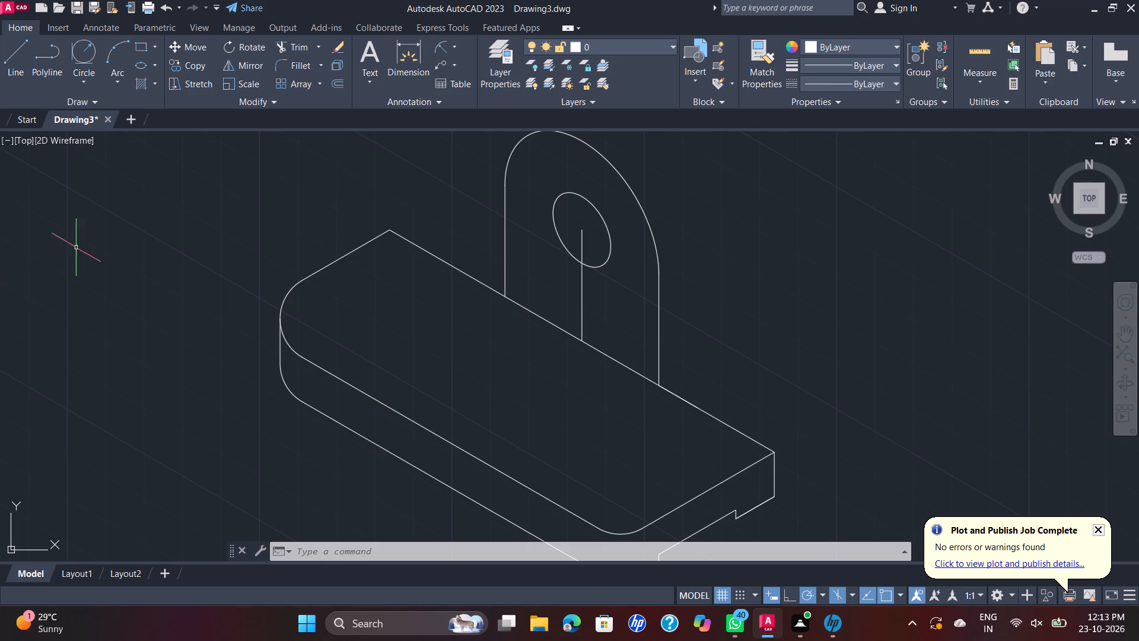
click(7, 54)
click(661, 382)
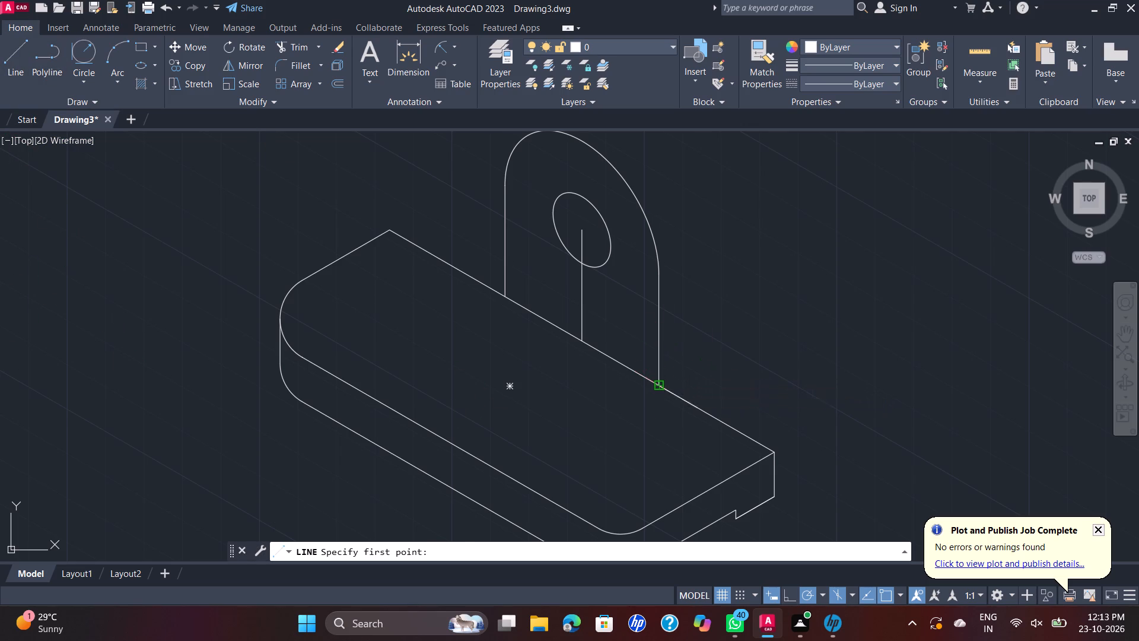
click(809, 473)
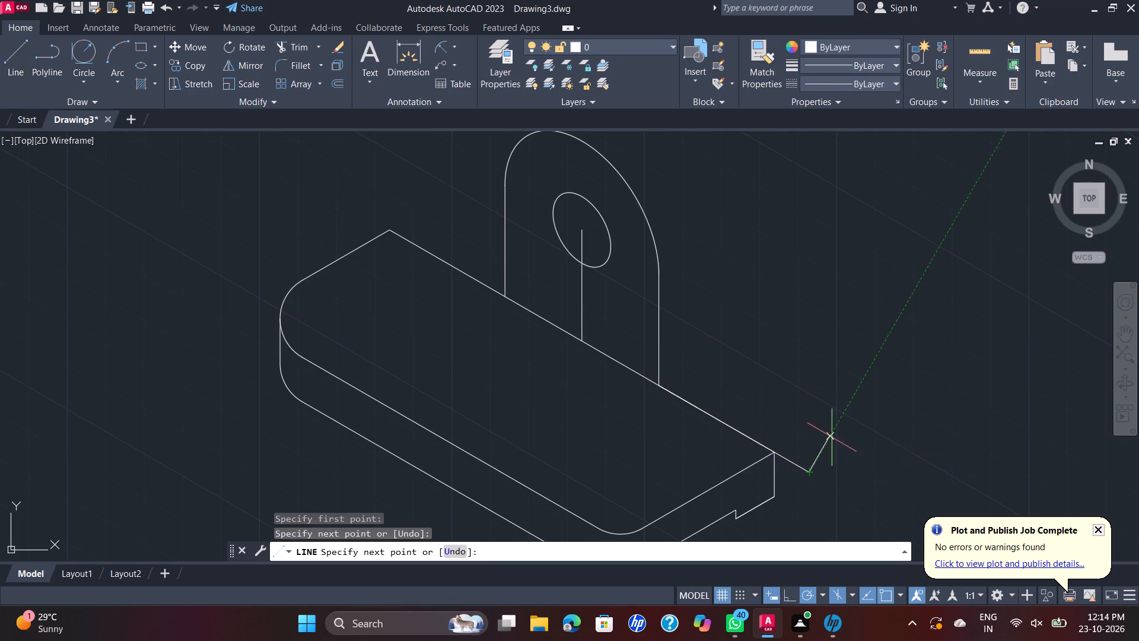
key(Escape)
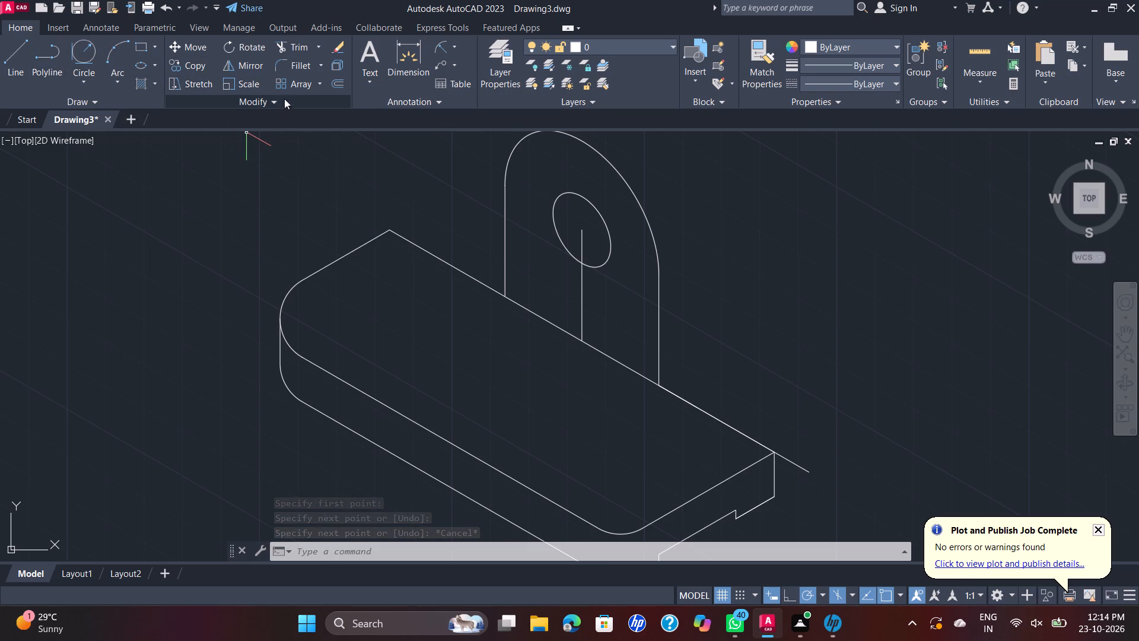
Fillet the new back-edge line to the upright's side nearer the notched end with a 20 mm radius.
click(297, 65)
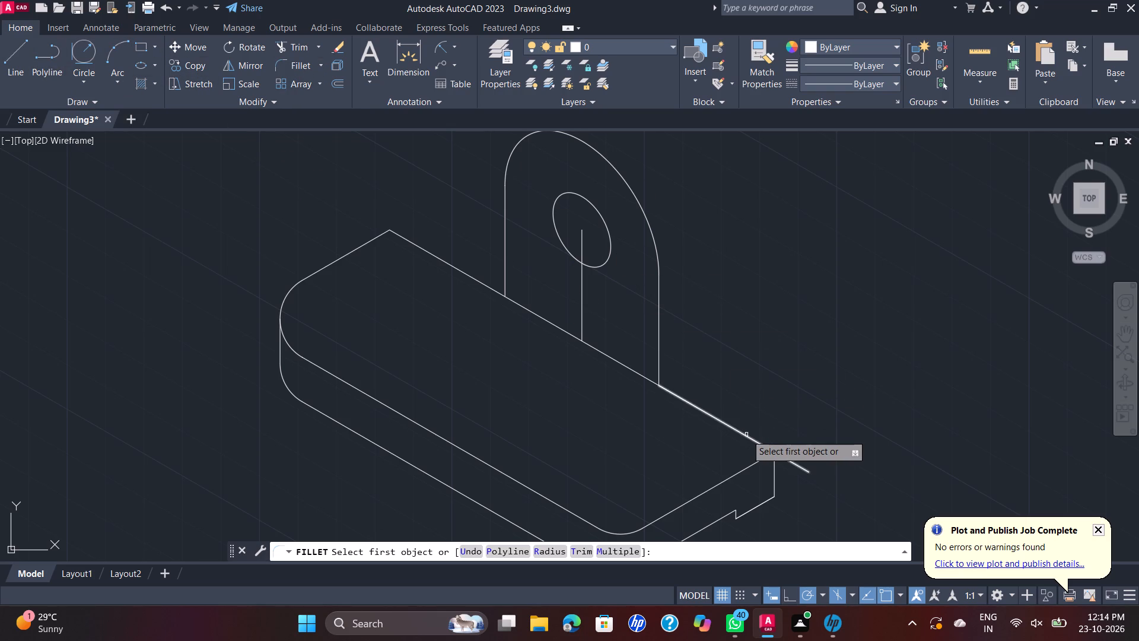
click(746, 434)
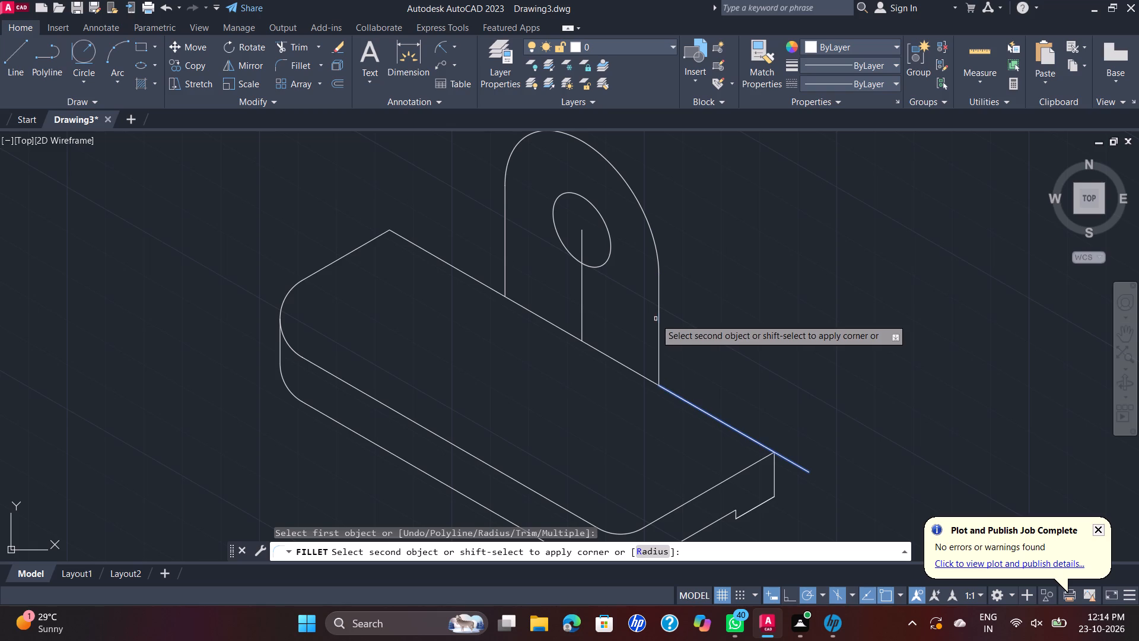
click(647, 548)
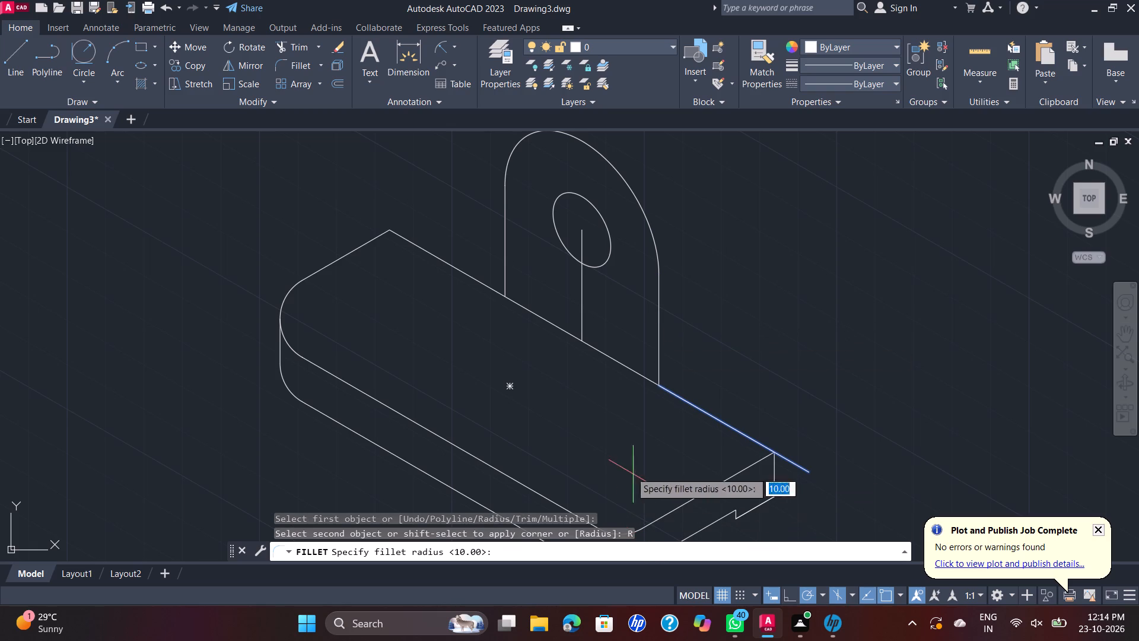
text(20)
key(Return)
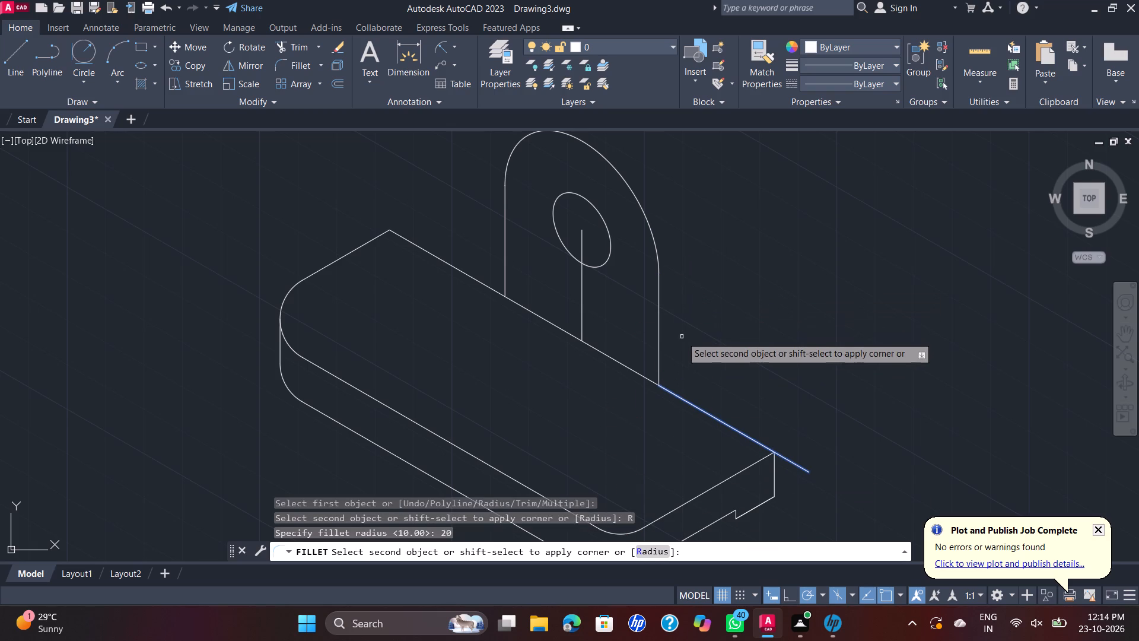
click(661, 325)
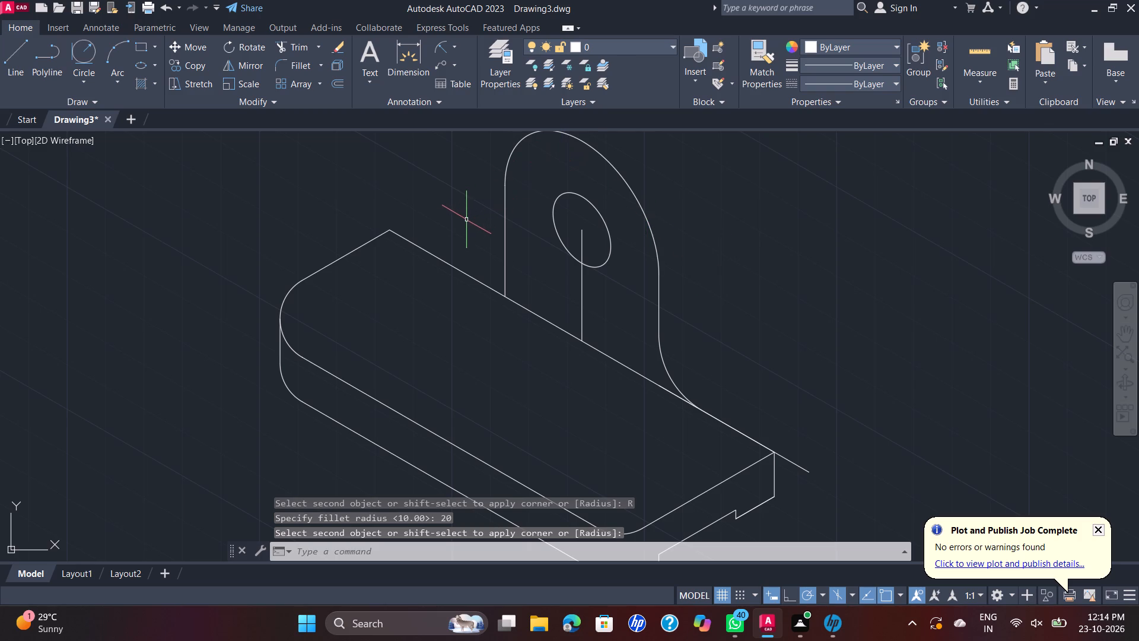
Draw a line along the back top edge from the foot of the upright's unfilleted side, extending past the plate's far back corner.
click(15, 50)
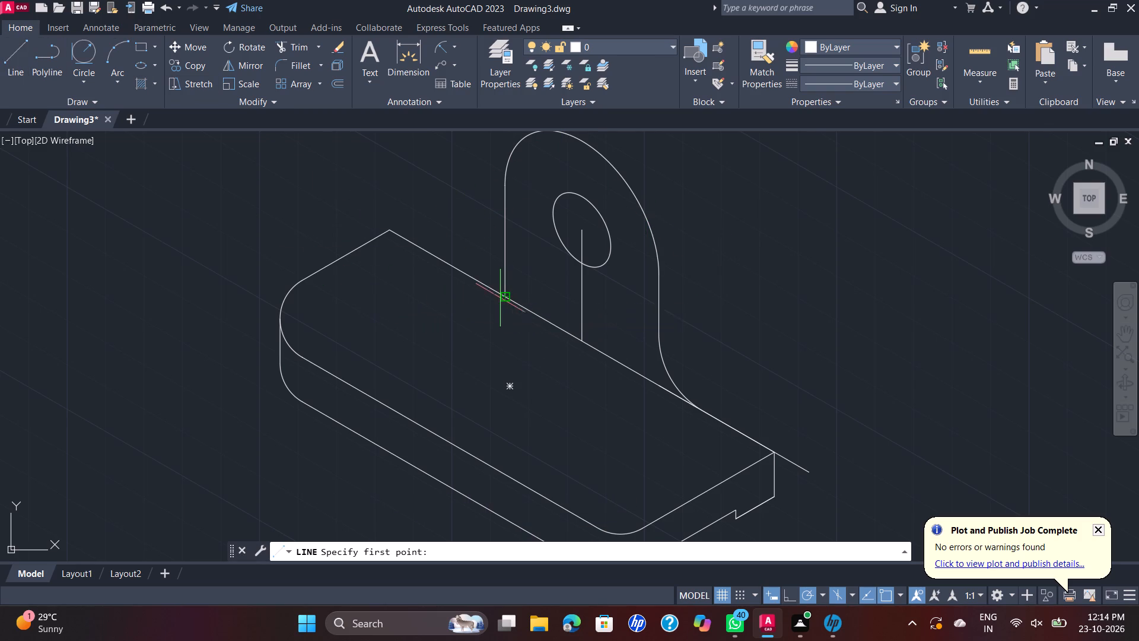
scroll(503, 294, up, 1)
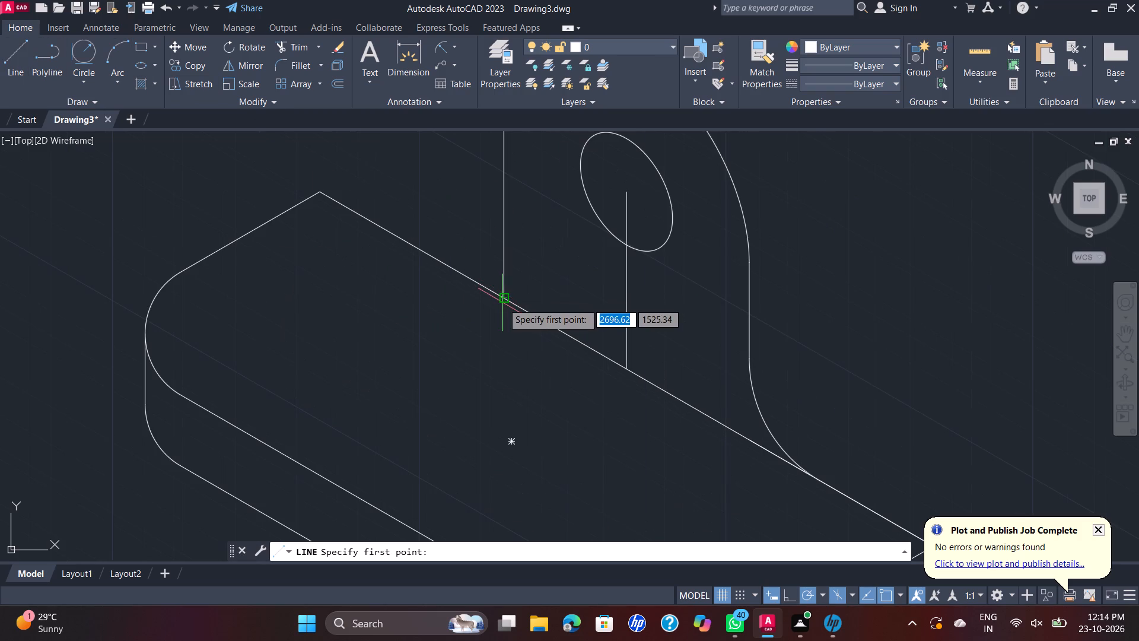
click(502, 296)
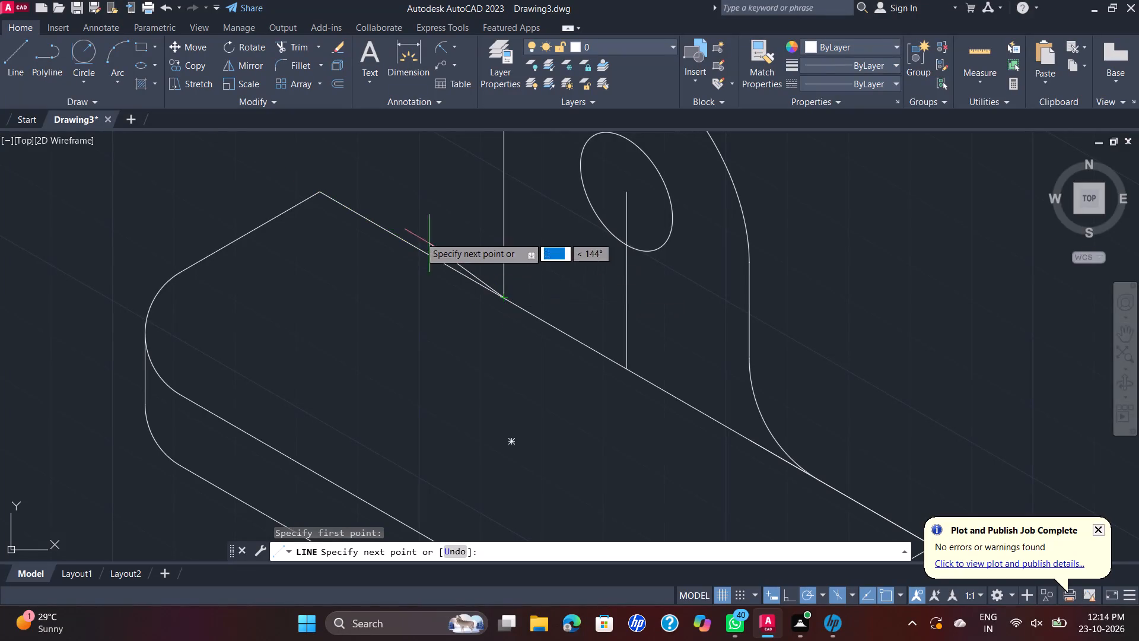
click(266, 155)
key(Escape)
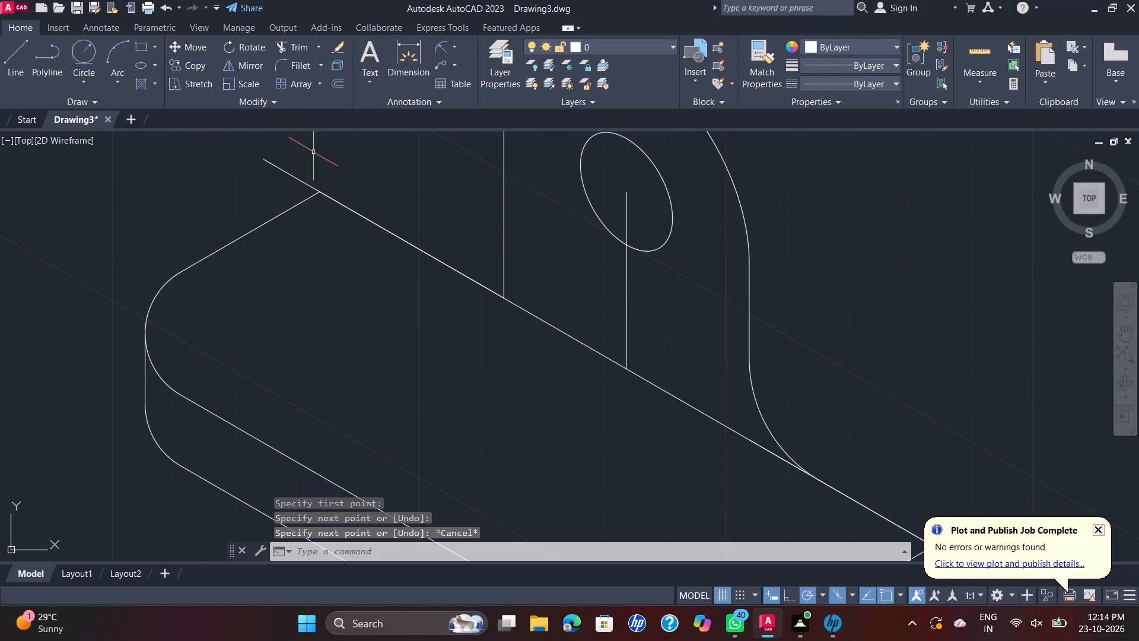
Fillet the upright's side farther from the notched end to the new back-edge line with a 10 mm radius.
click(285, 69)
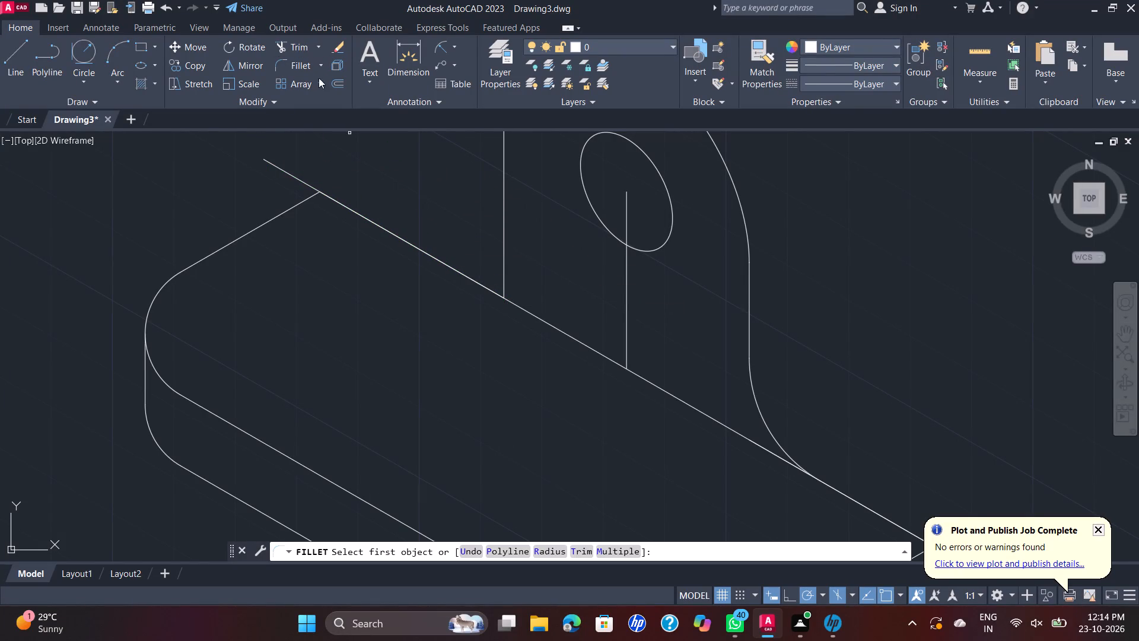
click(505, 258)
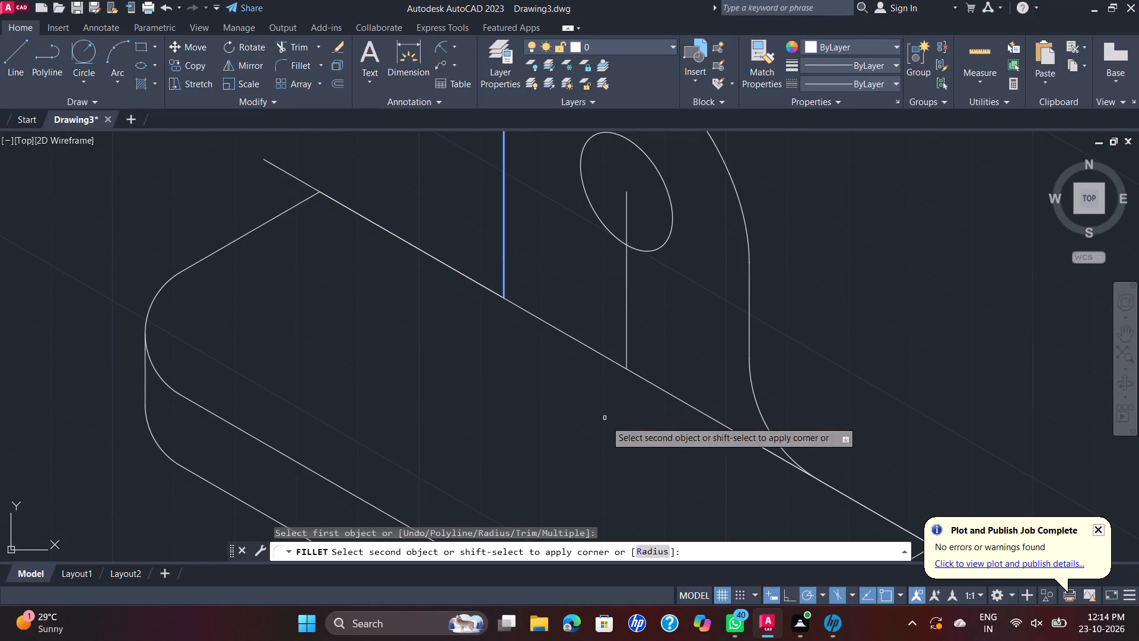
click(646, 554)
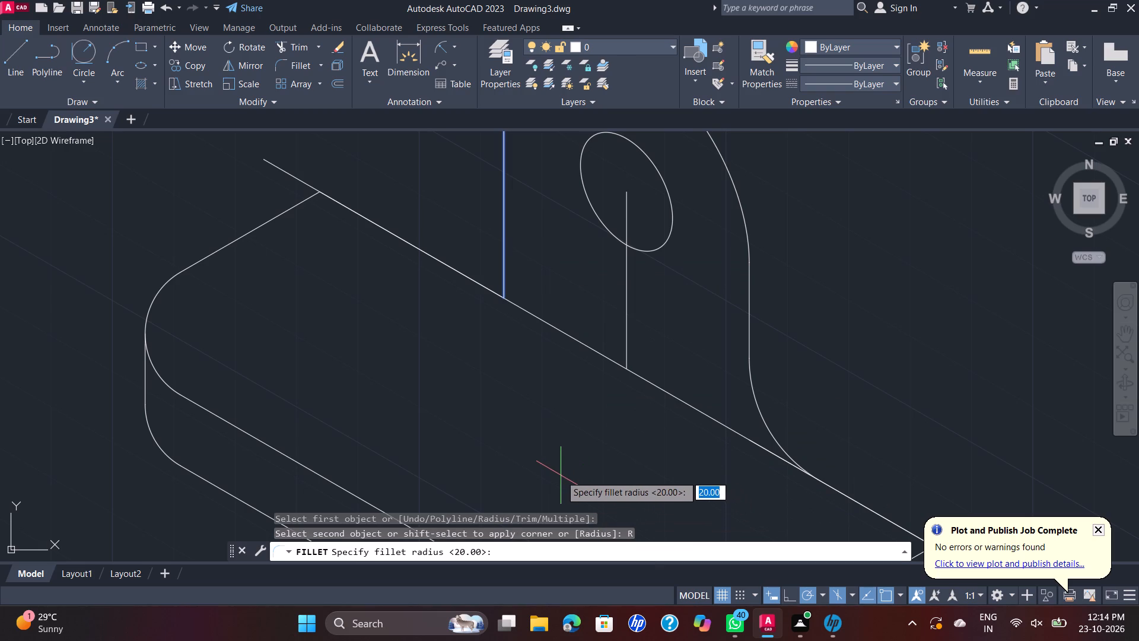
text(10)
key(Return)
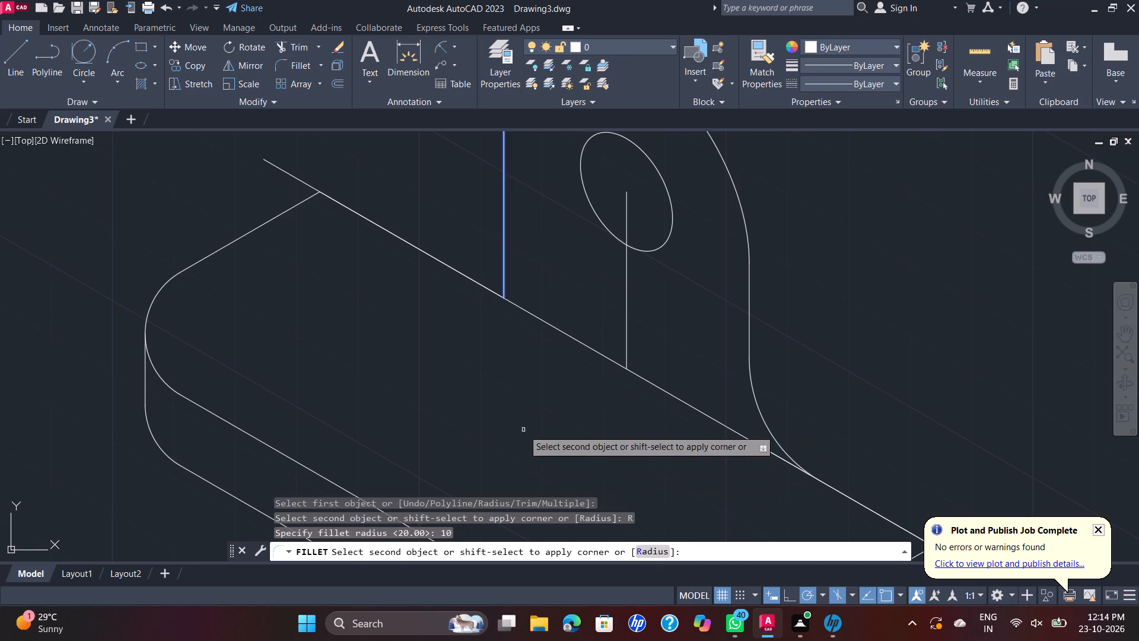
scroll(497, 296, down, 1)
click(497, 296)
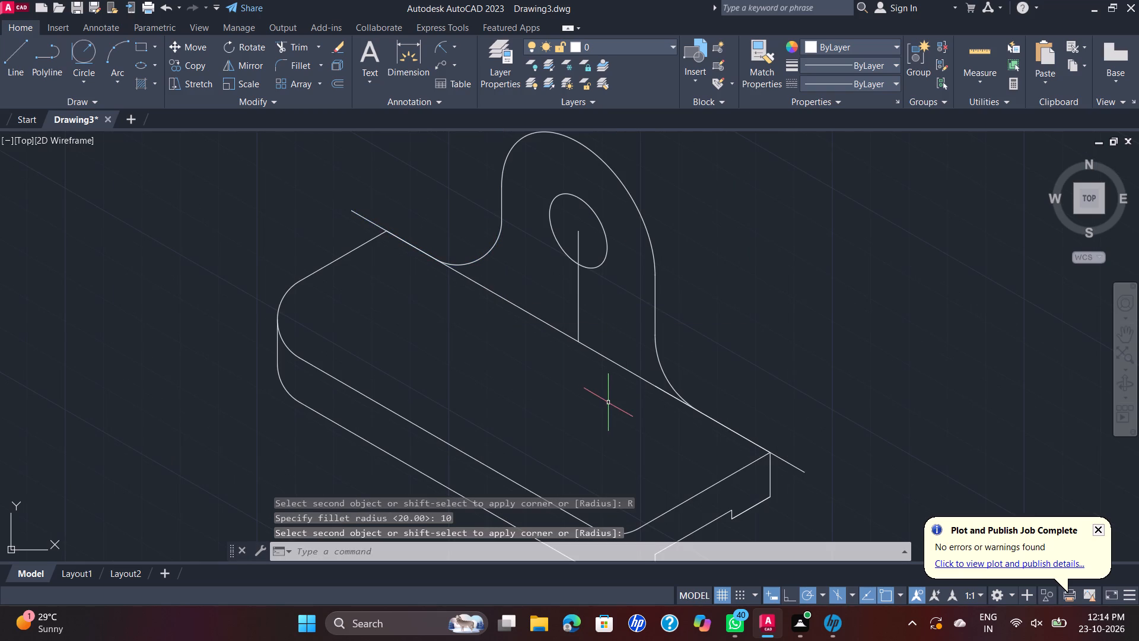
Delete the two construction lines that extend past the plate's corners along the back top edge.
click(372, 222)
key(Delete)
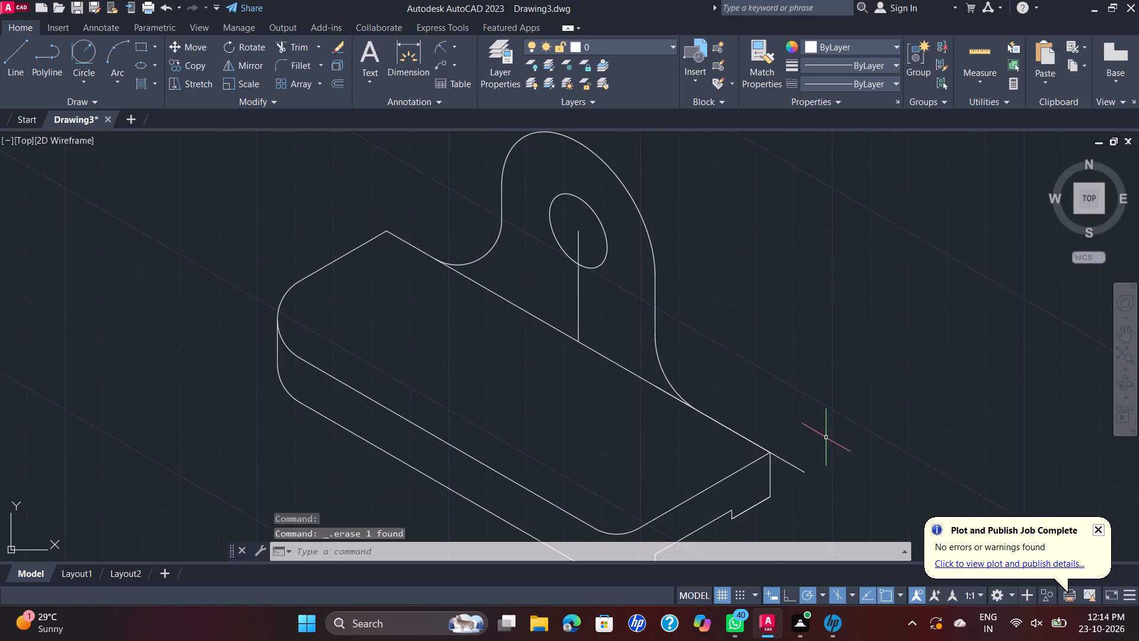
click(799, 468)
key(Delete)
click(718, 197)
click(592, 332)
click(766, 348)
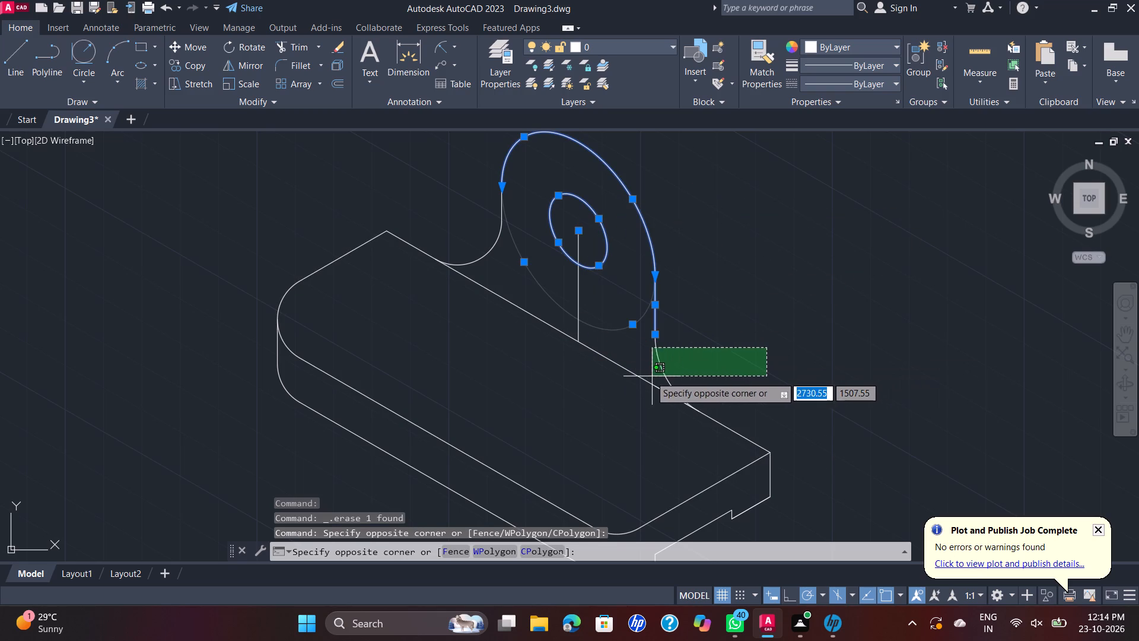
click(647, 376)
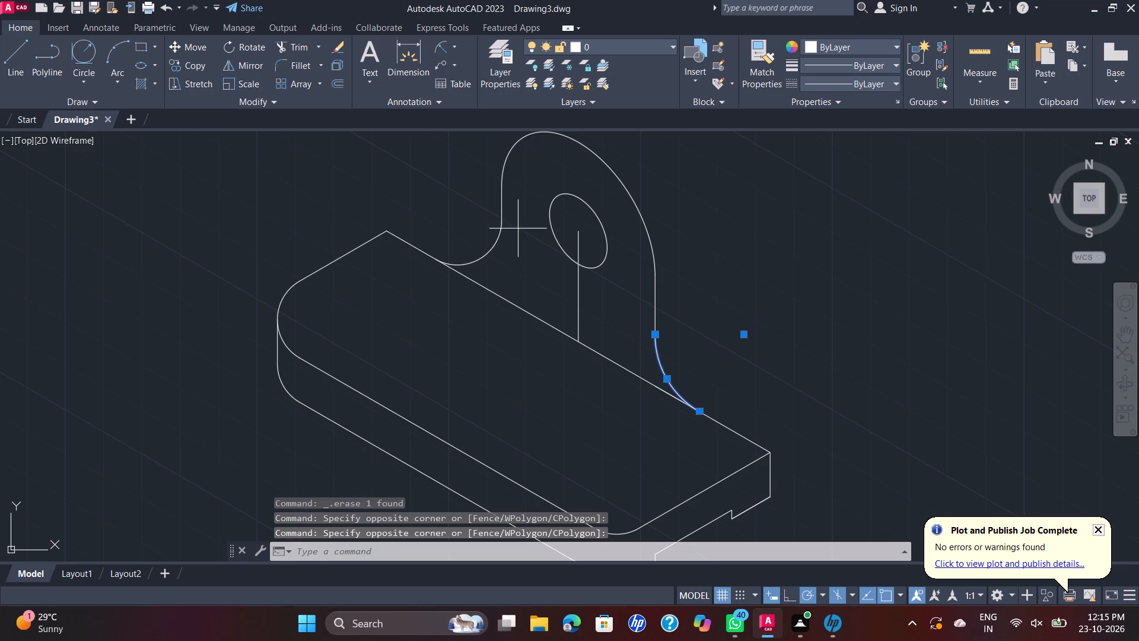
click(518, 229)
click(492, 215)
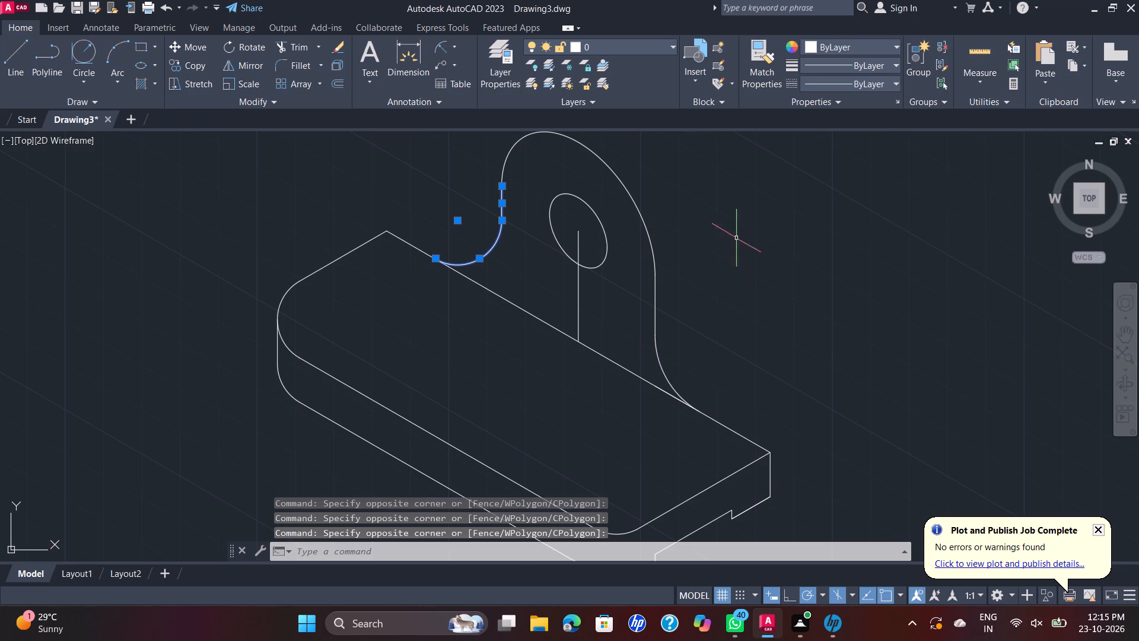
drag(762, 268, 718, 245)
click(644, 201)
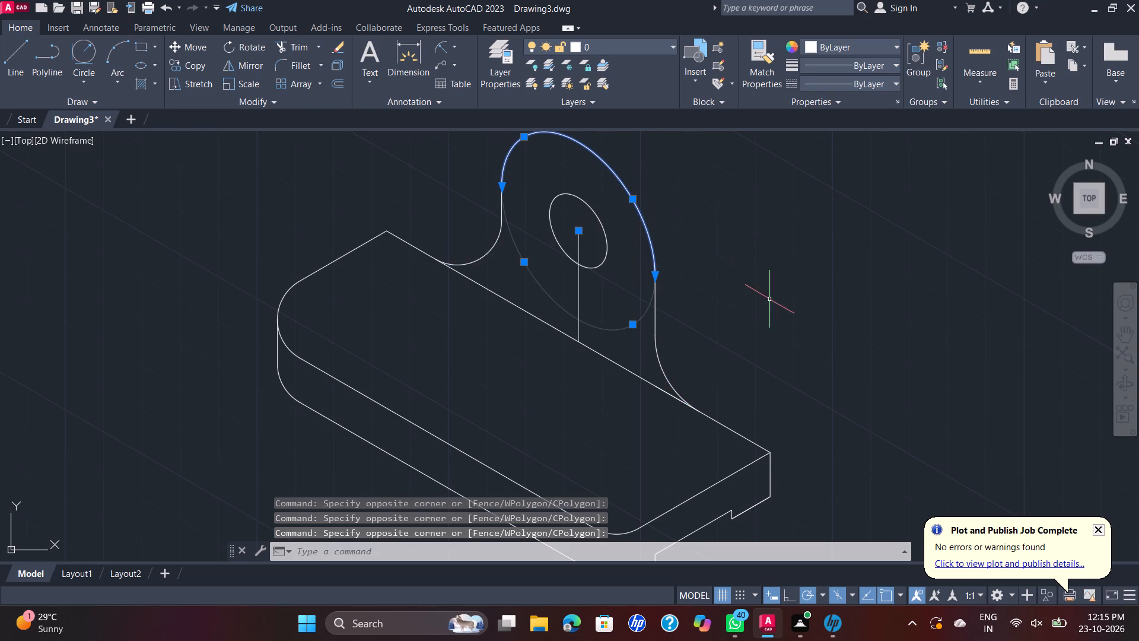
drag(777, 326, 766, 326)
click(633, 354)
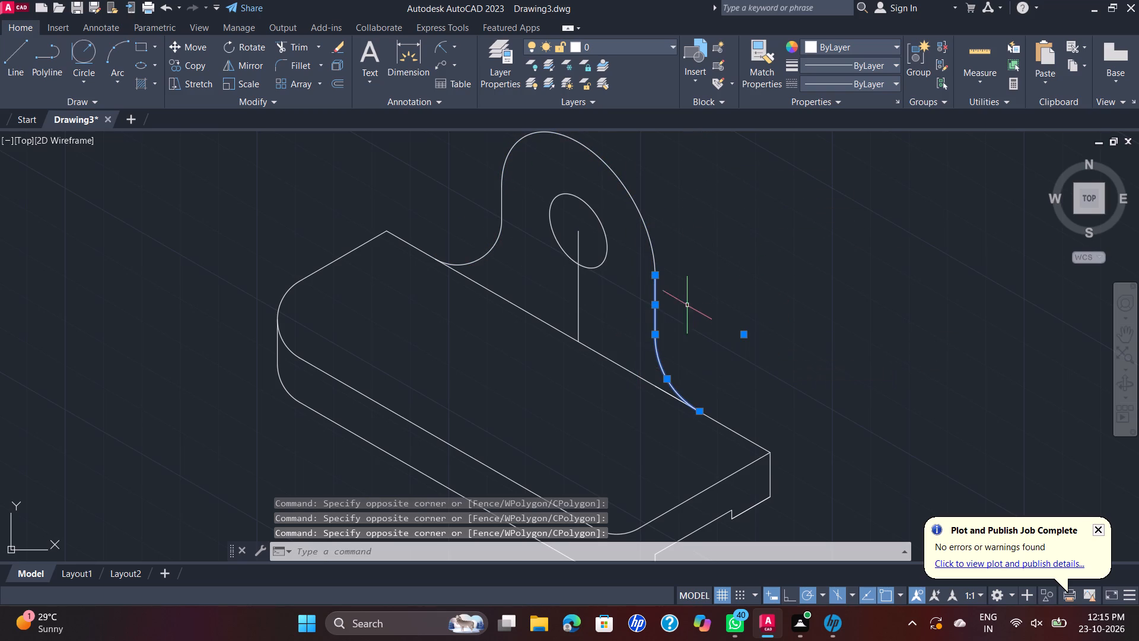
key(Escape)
Delete the vertical construction line running from the hole's centre to the plate's back top edge.
click(578, 293)
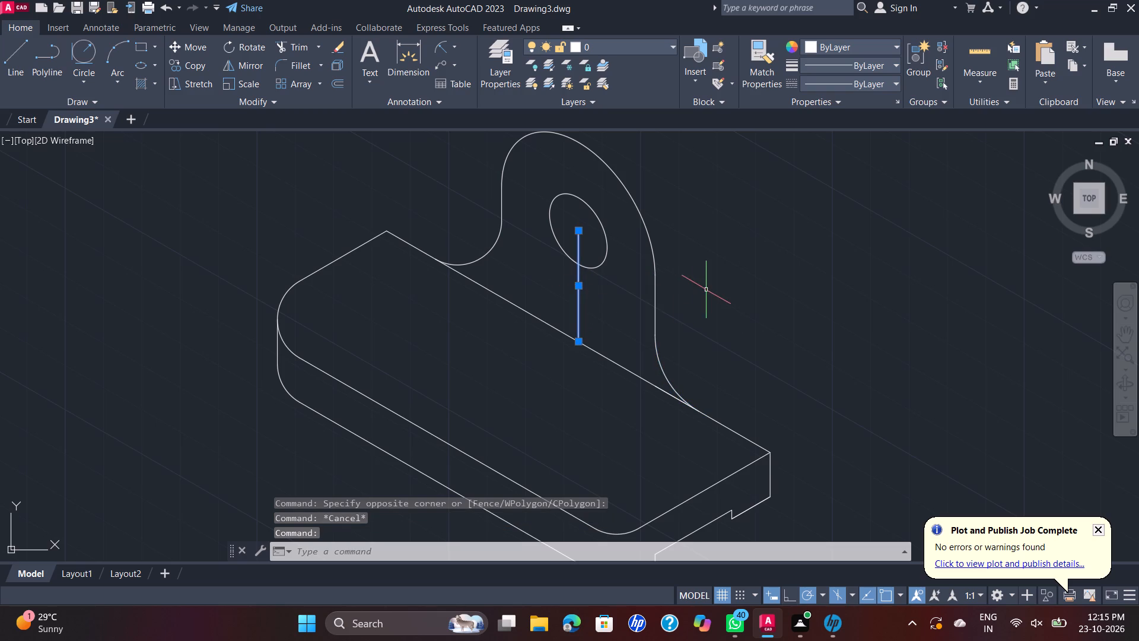
key(Delete)
Copy the upright's outline and hole, together with the plate's top-face outline, to an empty area beside the bracket.
drag(722, 258, 712, 248)
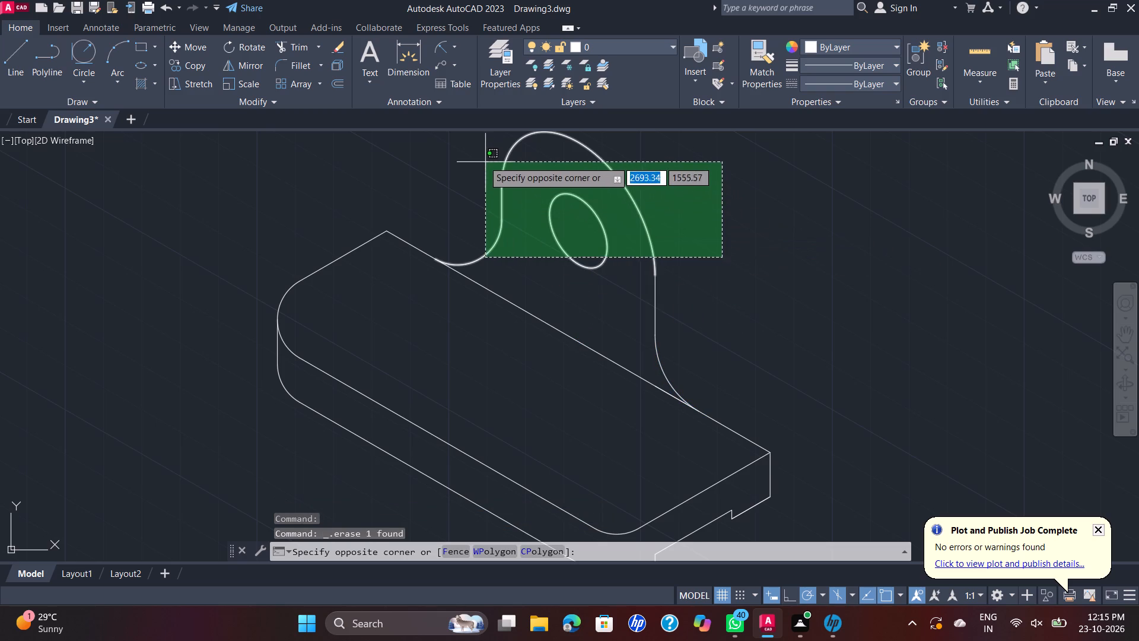
click(479, 157)
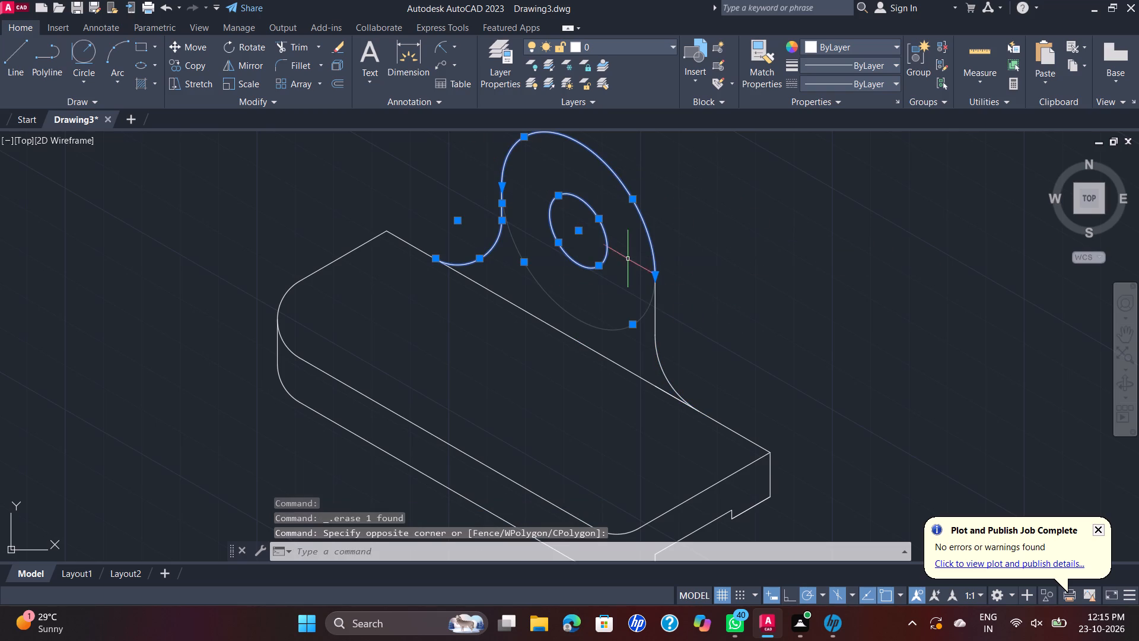
drag(761, 318, 744, 313)
click(580, 310)
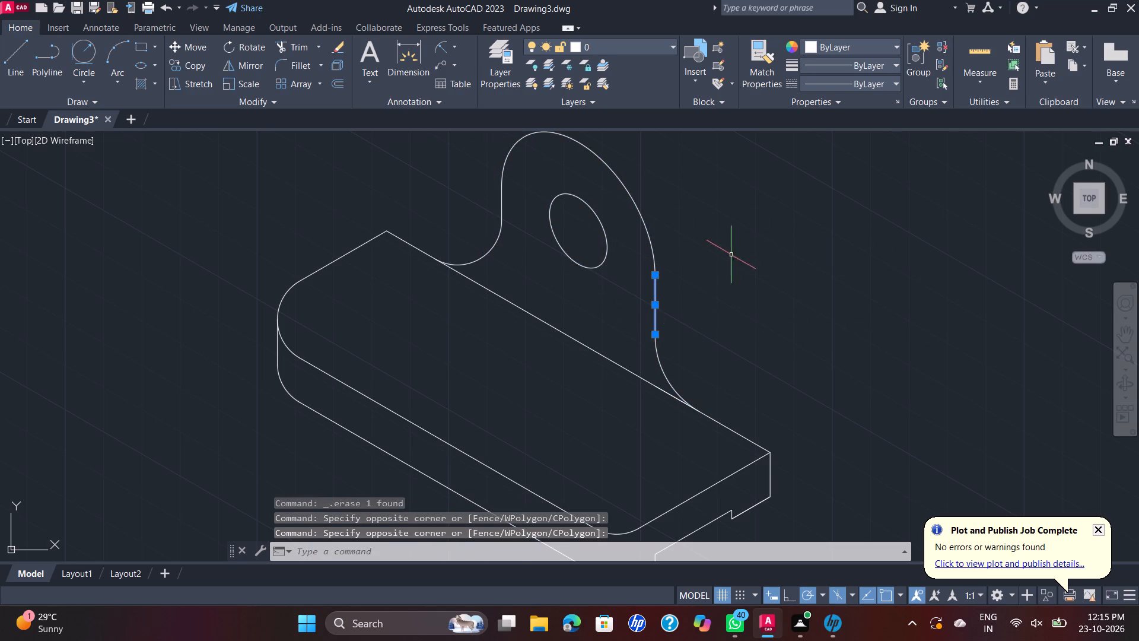
click(761, 199)
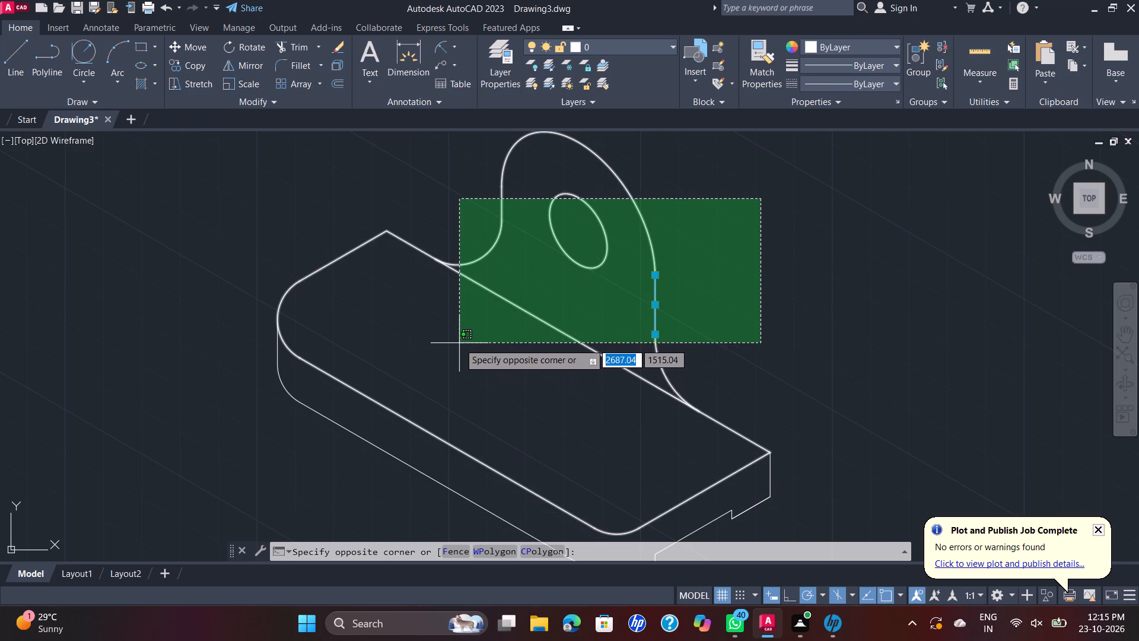
click(464, 380)
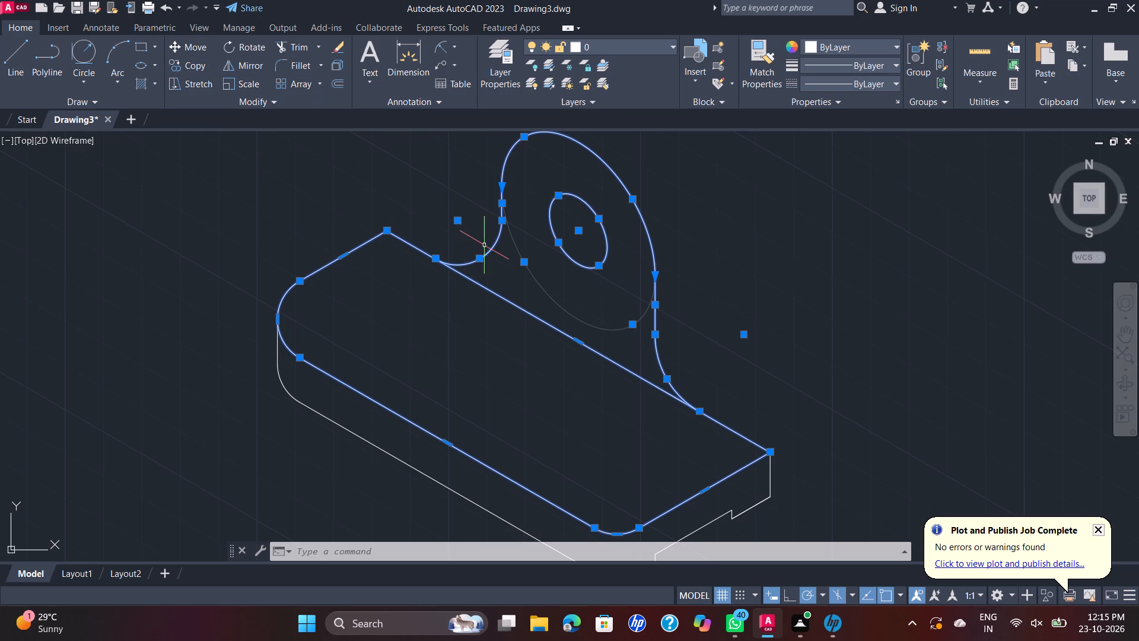
click(198, 66)
click(585, 226)
scroll(818, 236, down, 1)
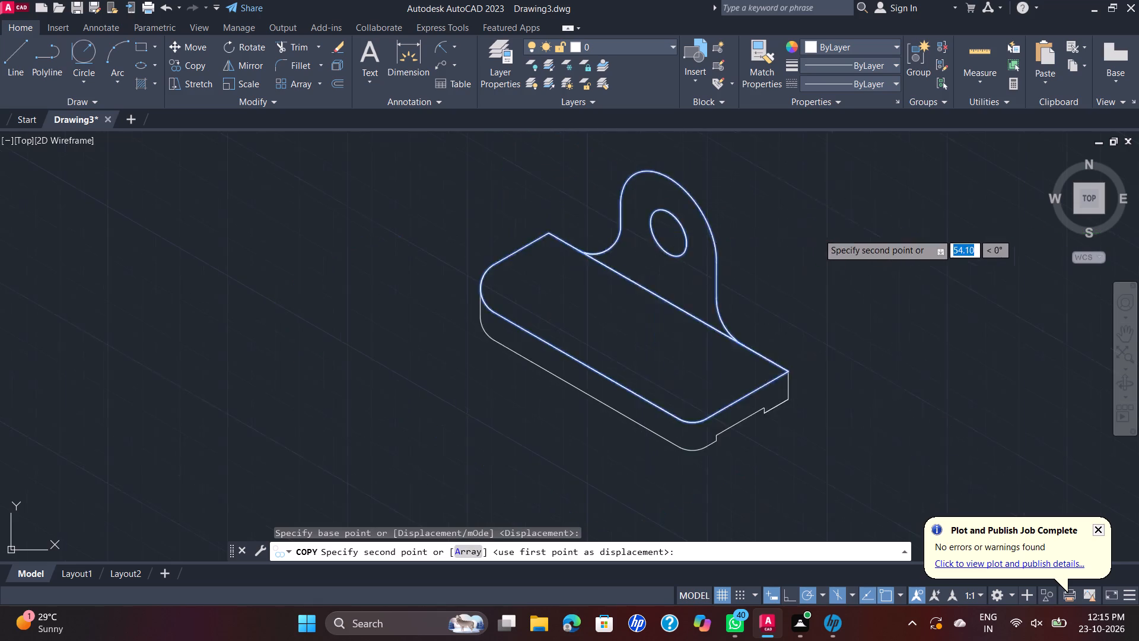
scroll(818, 232, down, 2)
click(920, 296)
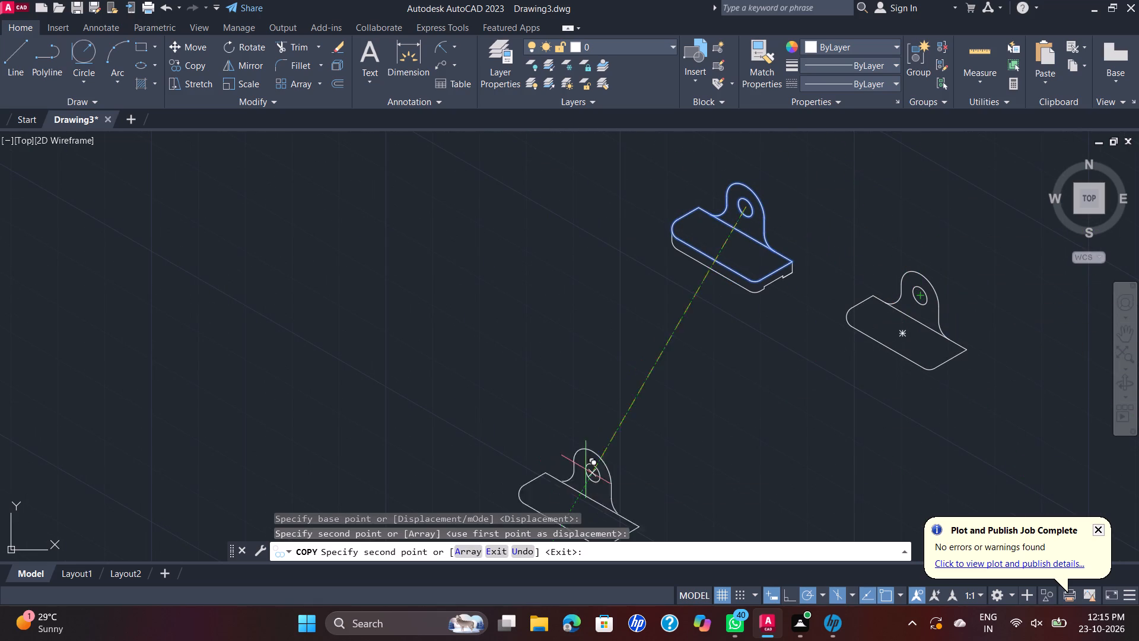
key(Escape)
Delete the plate's top-face outline from the copy, keeping only the upright's profile and hole.
scroll(923, 291, up, 3)
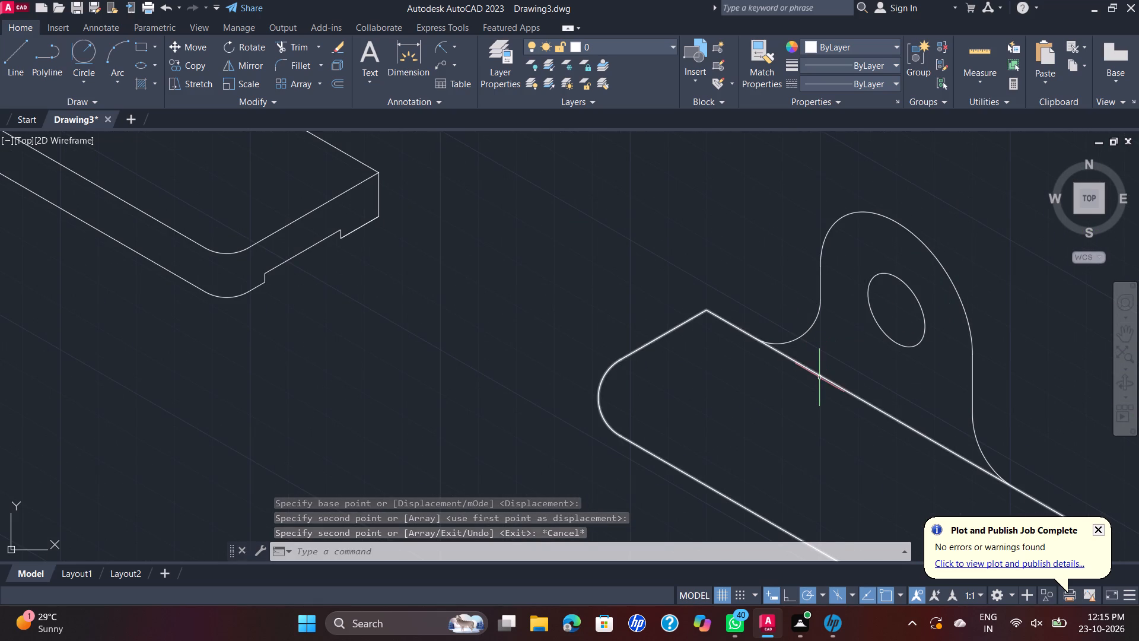
click(720, 316)
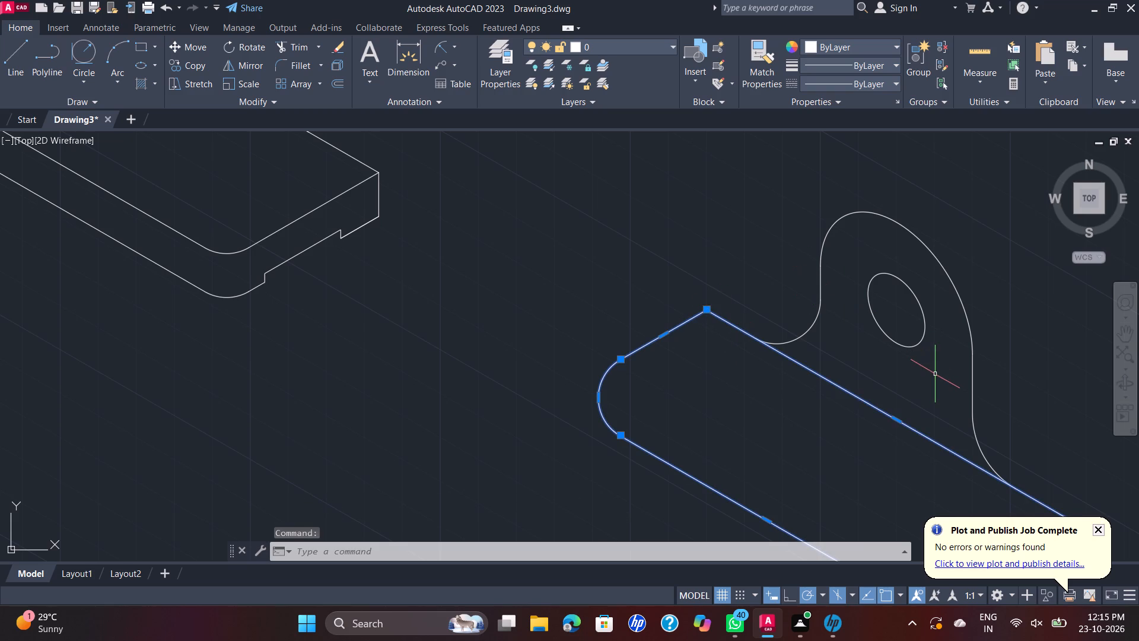
key(Delete)
Draw a 10 mm line at 210° across the plate's top face from the foot of the larger fillet on the back edge.
scroll(935, 374, down, 3)
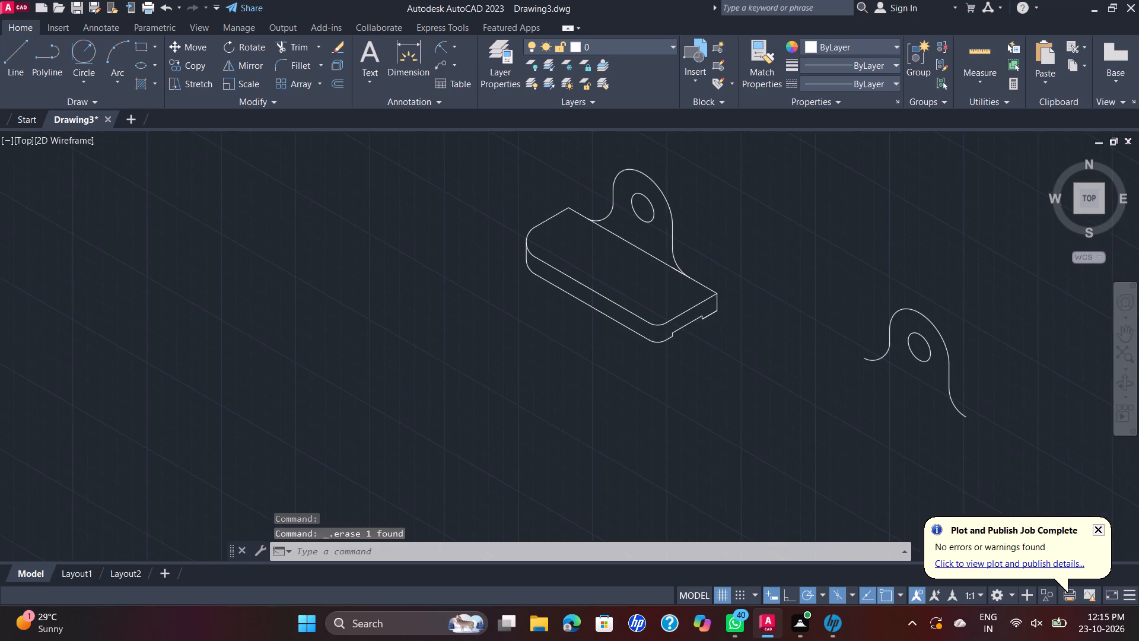
scroll(973, 336, up, 2)
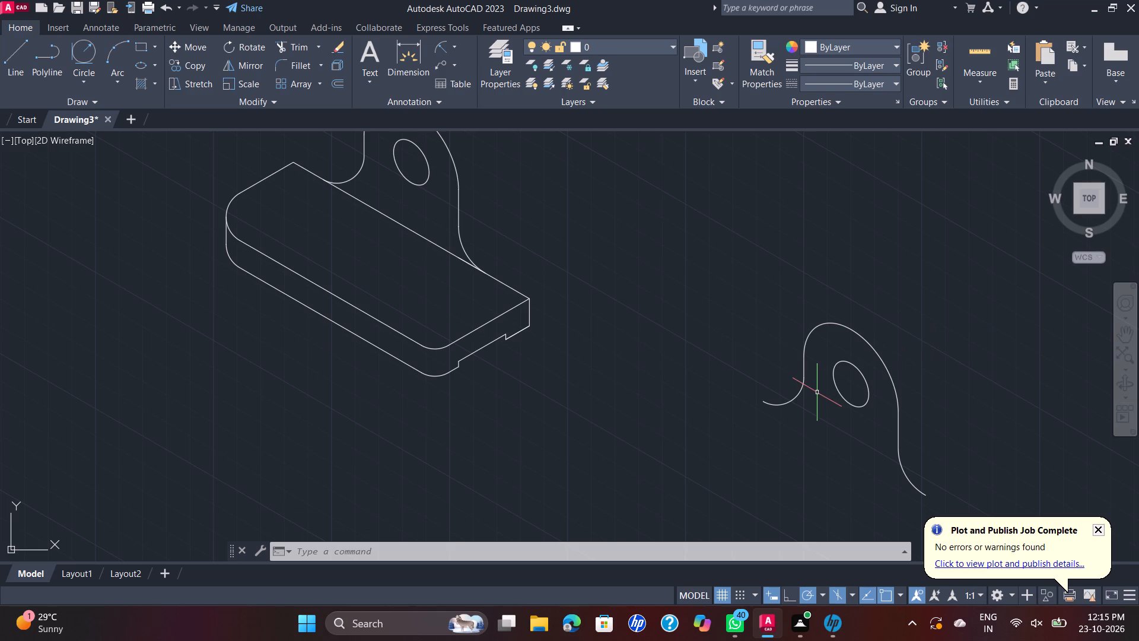
click(17, 53)
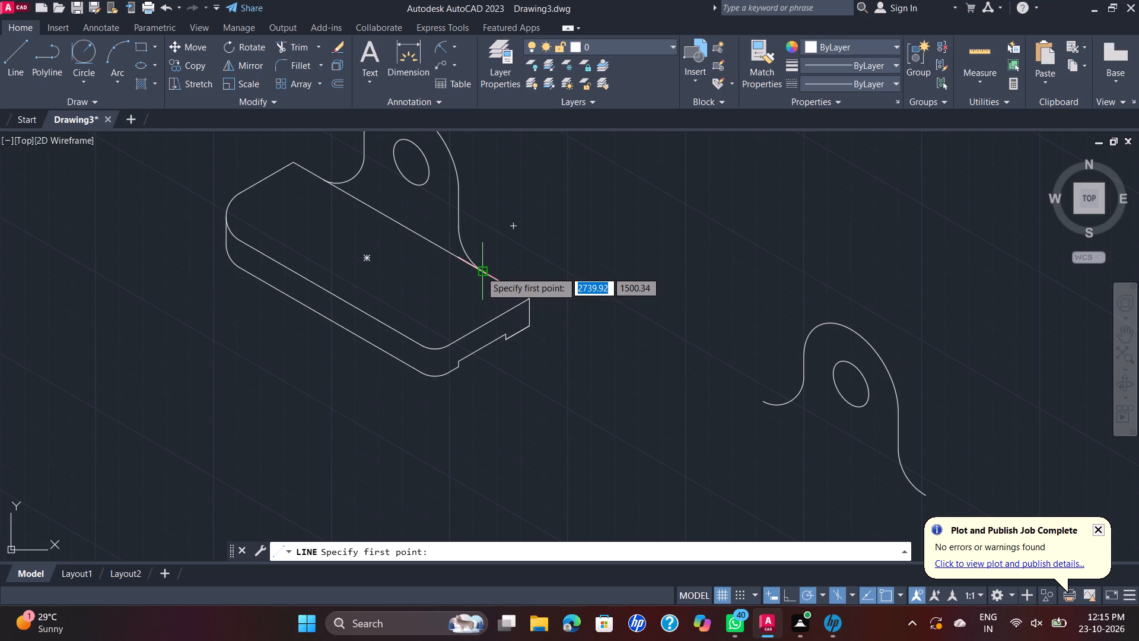
scroll(481, 271, up, 1)
click(481, 271)
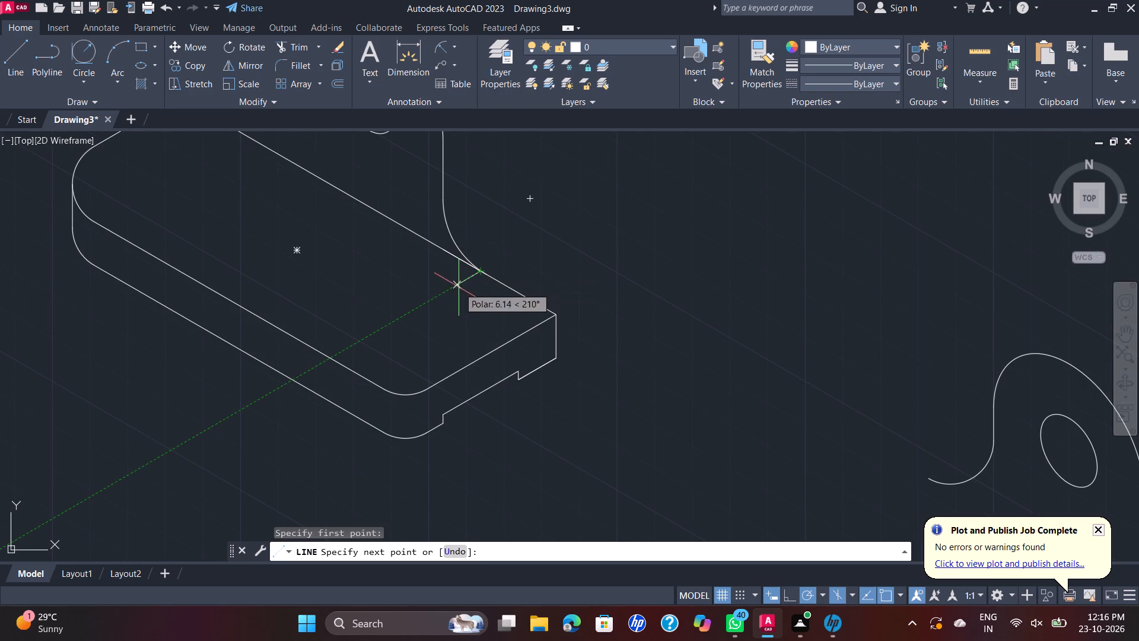
text(10)
key(Return)
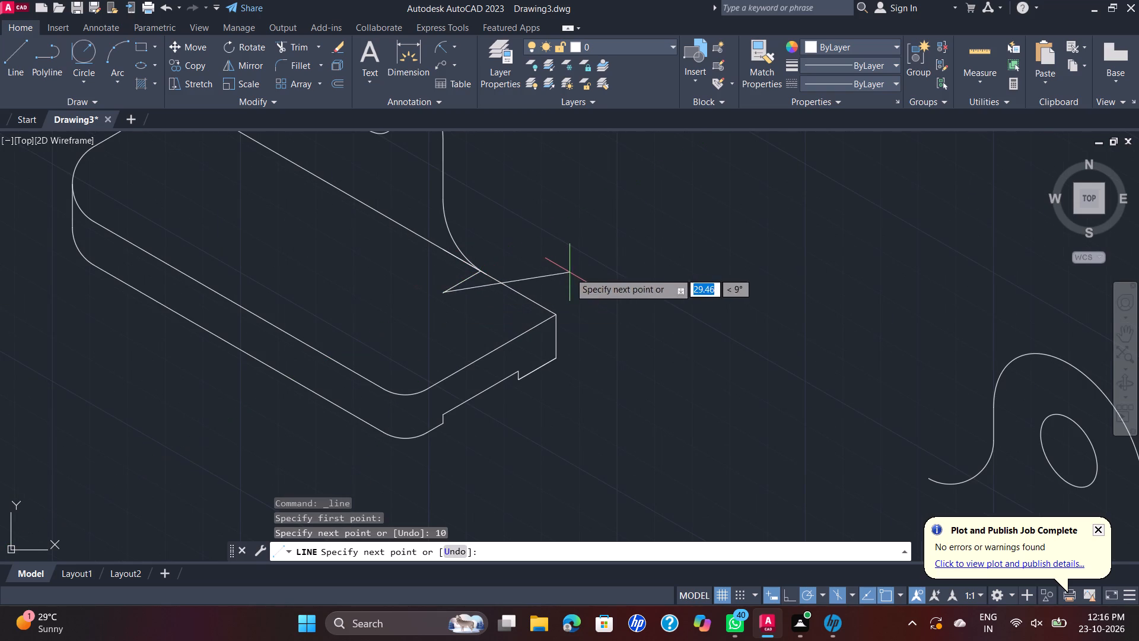
key(Escape)
Move the copied upright profile and hole by the larger fillet's foot onto the free end of the 10 mm line.
scroll(565, 272, down, 1)
scroll(740, 284, down, 1)
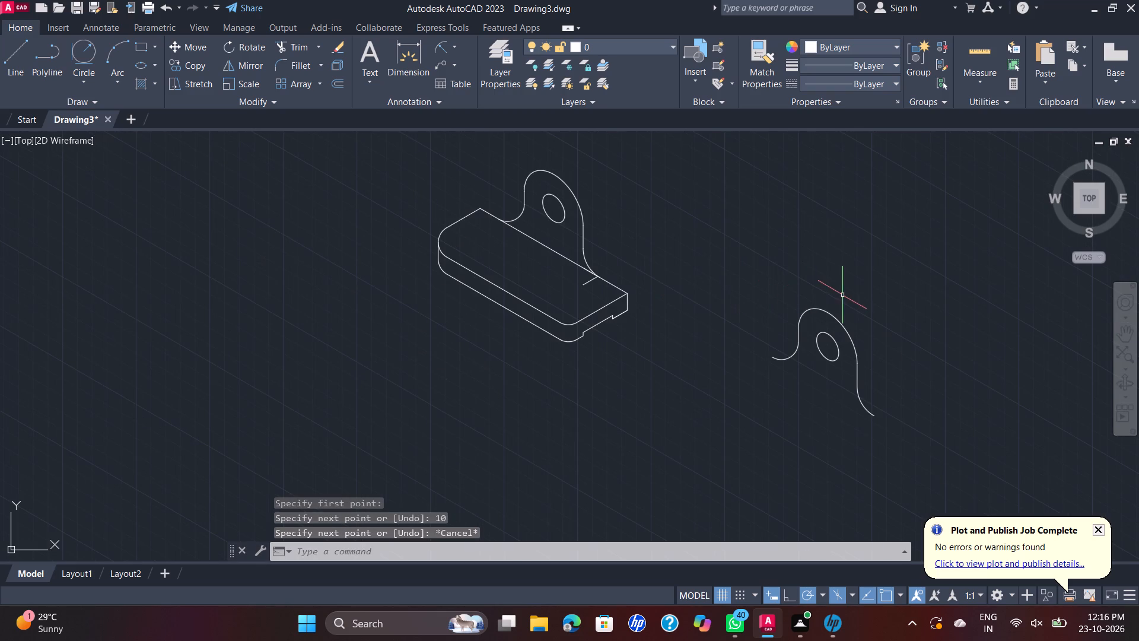
scroll(842, 295, up, 1)
click(876, 297)
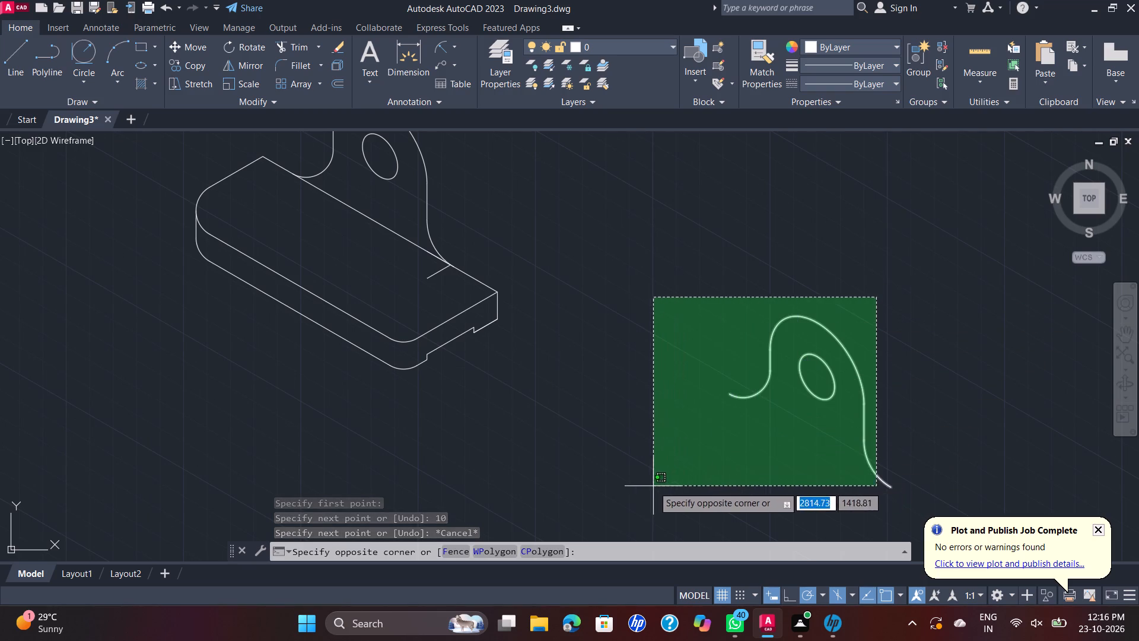
click(653, 486)
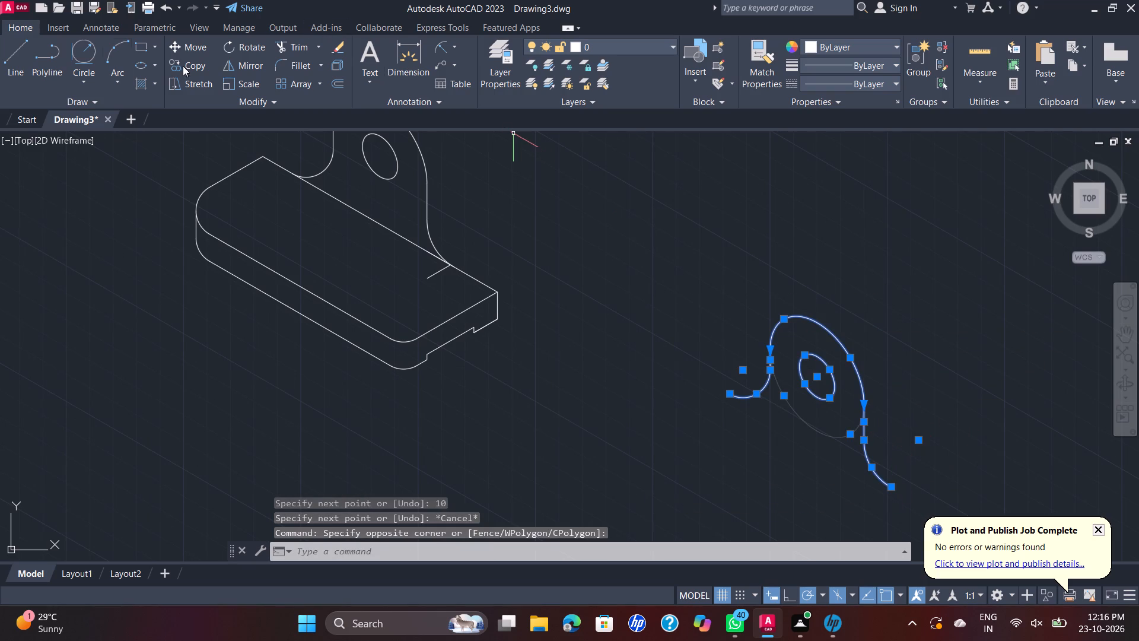
click(179, 46)
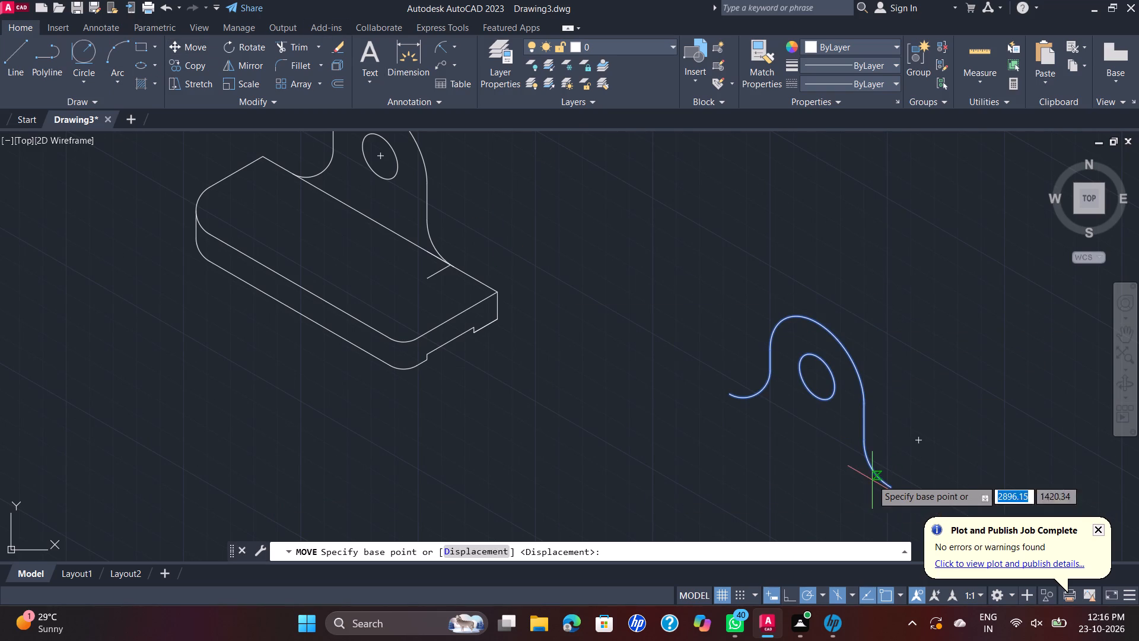
click(893, 489)
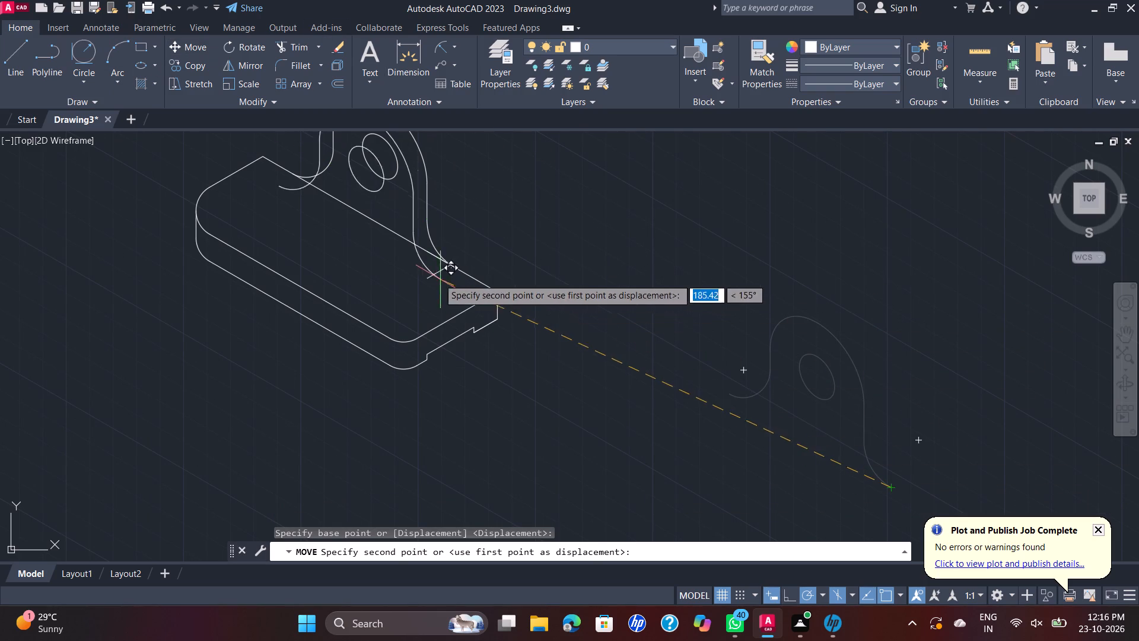
scroll(428, 275, up, 2)
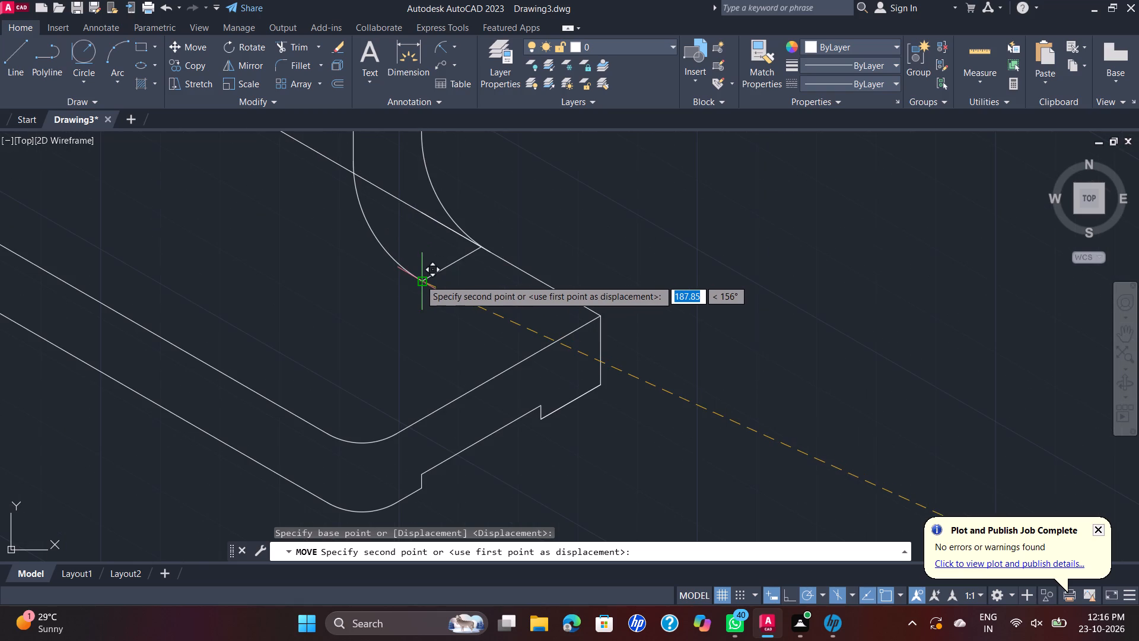
click(420, 280)
key(Escape)
Draw a line at 210° from the smaller fillet's foot on the back edge, extending just past the front profile's fillet arc.
scroll(561, 262, down, 1)
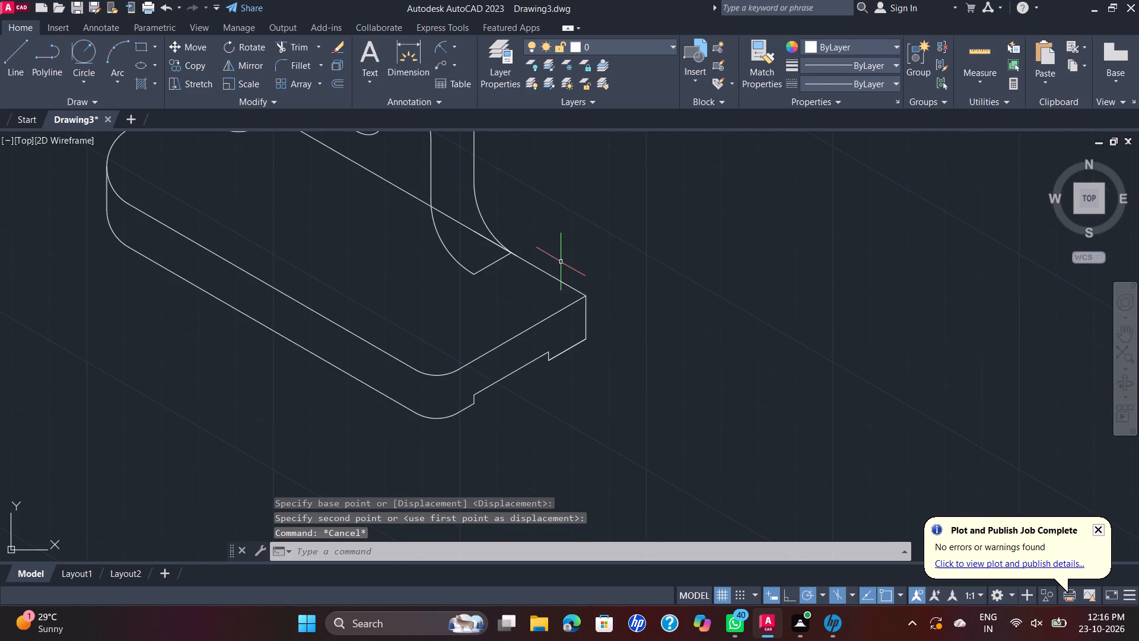
scroll(561, 262, down, 2)
middle_drag(559, 260, 542, 274)
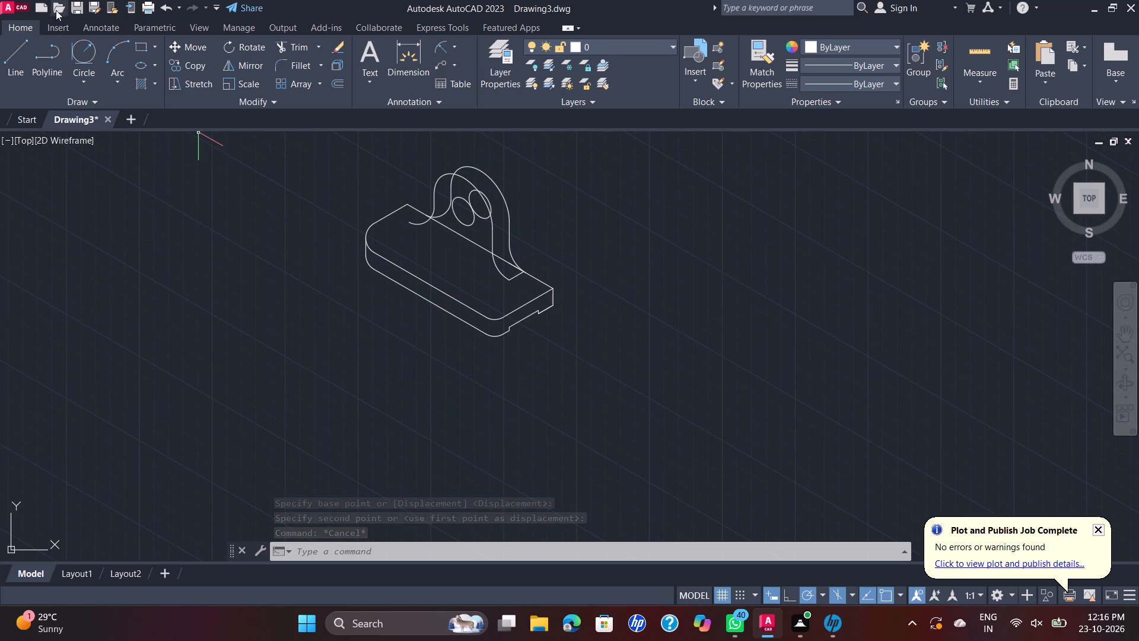
click(18, 56)
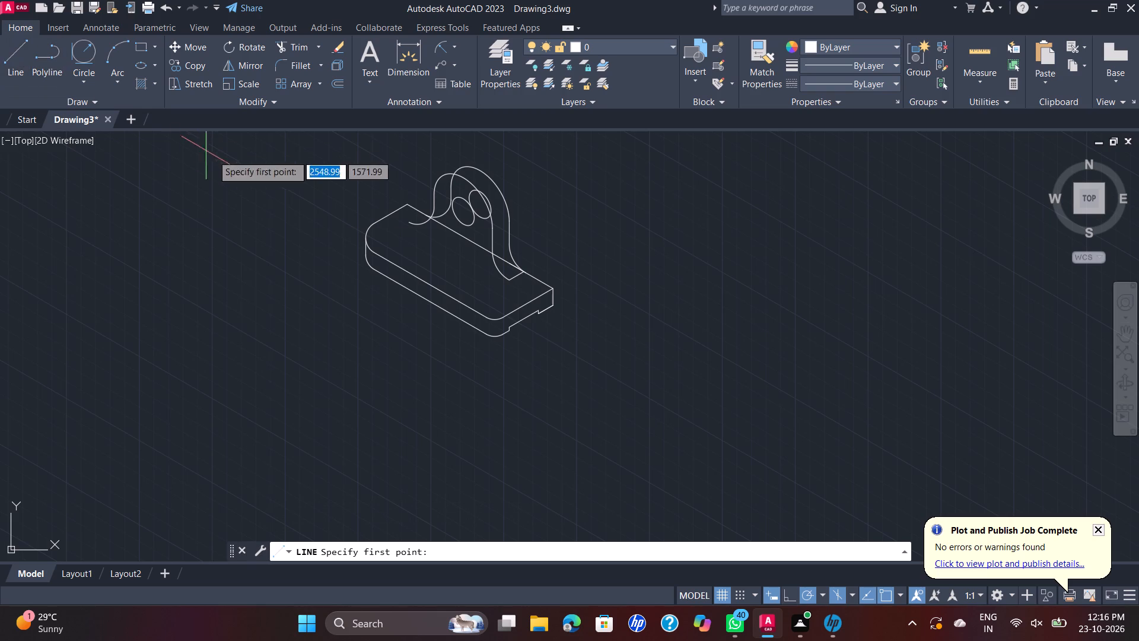
scroll(416, 239, up, 3)
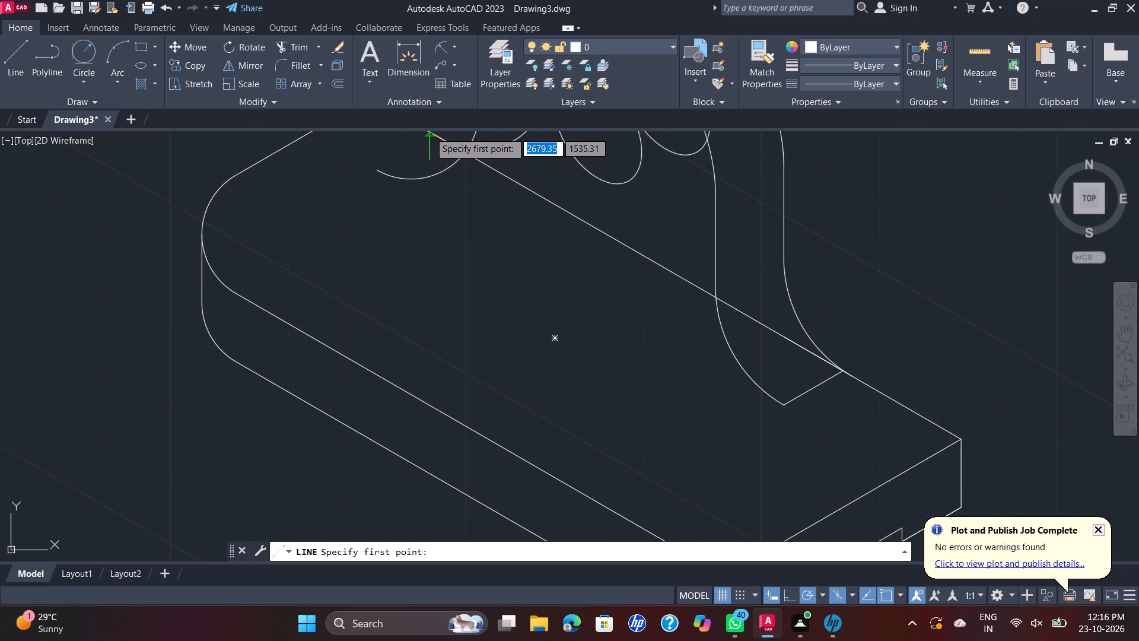
middle_drag(432, 169, 439, 264)
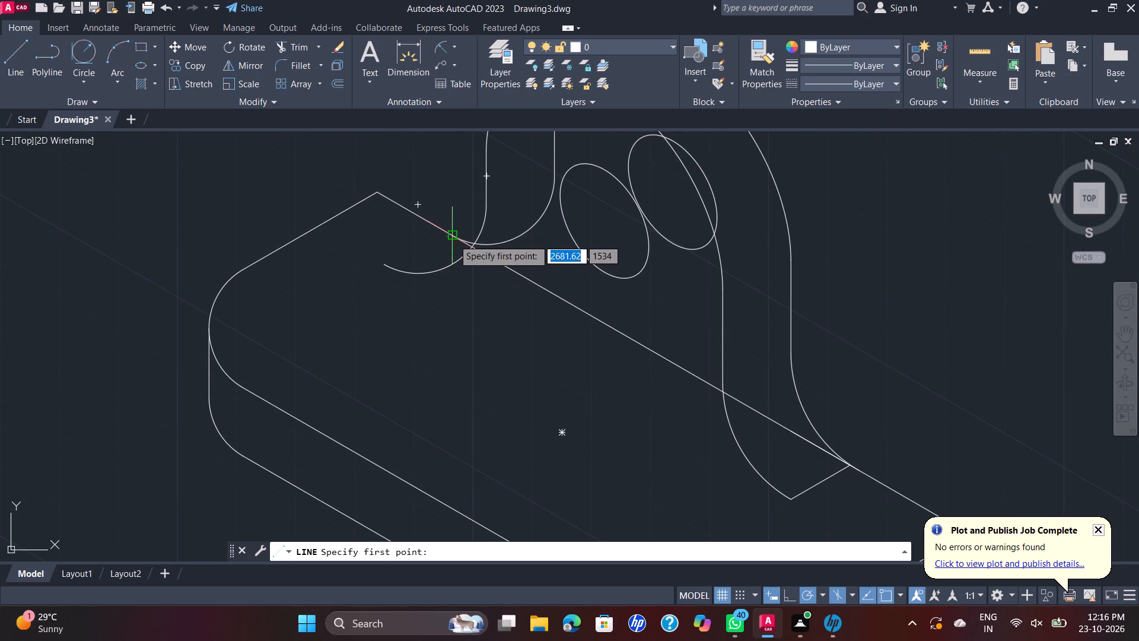
click(453, 236)
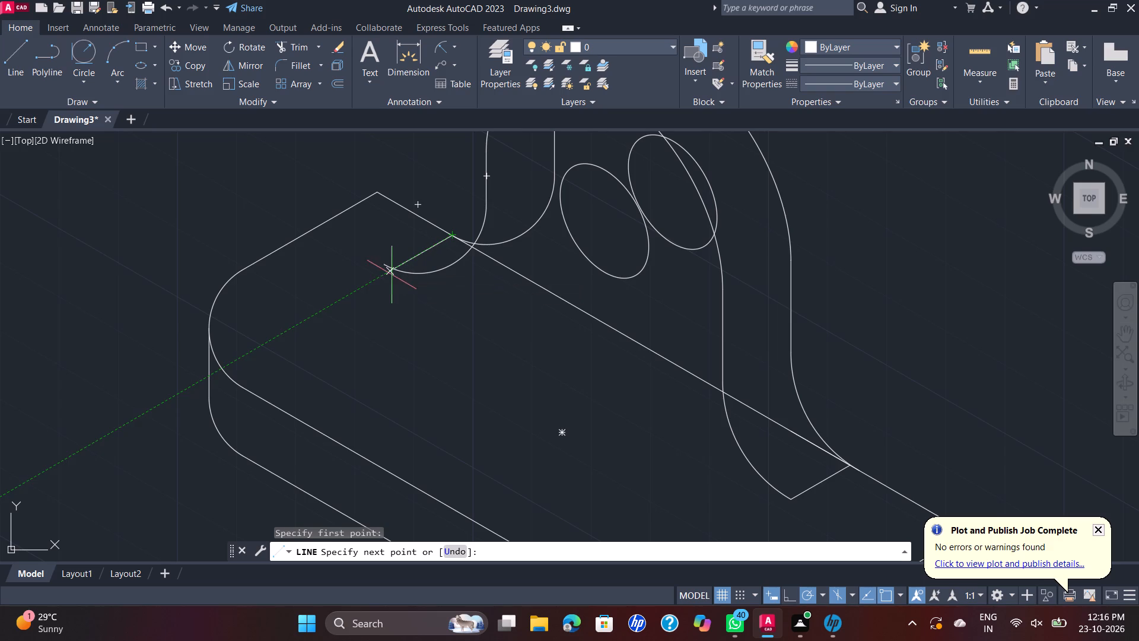
click(376, 278)
key(Escape)
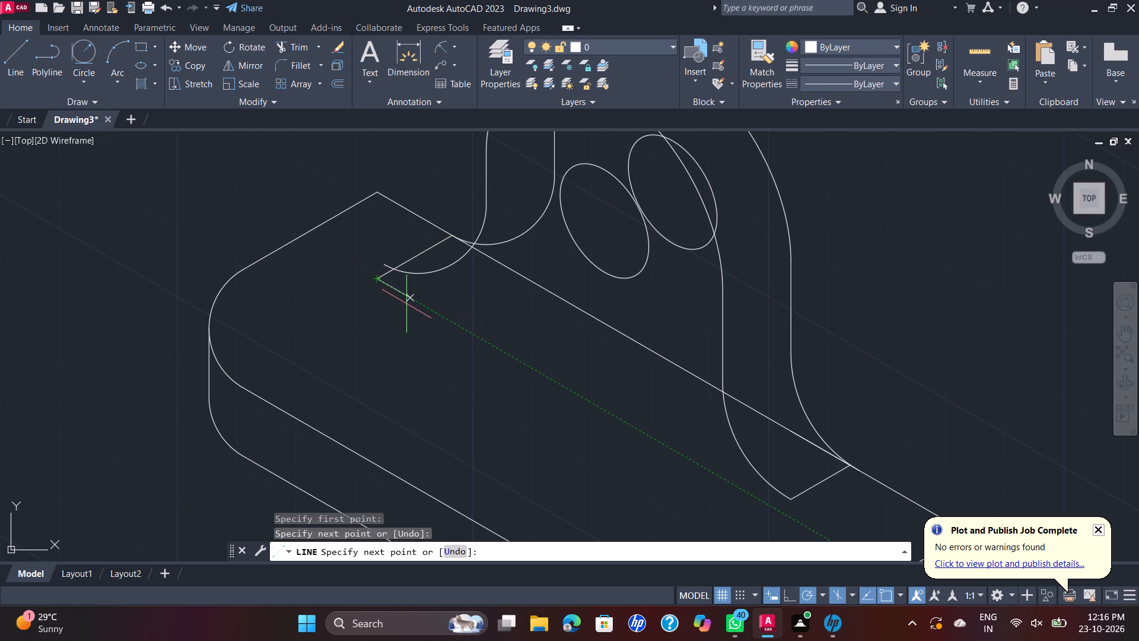
Draw a line of about 67 mm at 330° across the plate's top face, joining the two fillet feet of the front profile.
click(20, 50)
click(394, 271)
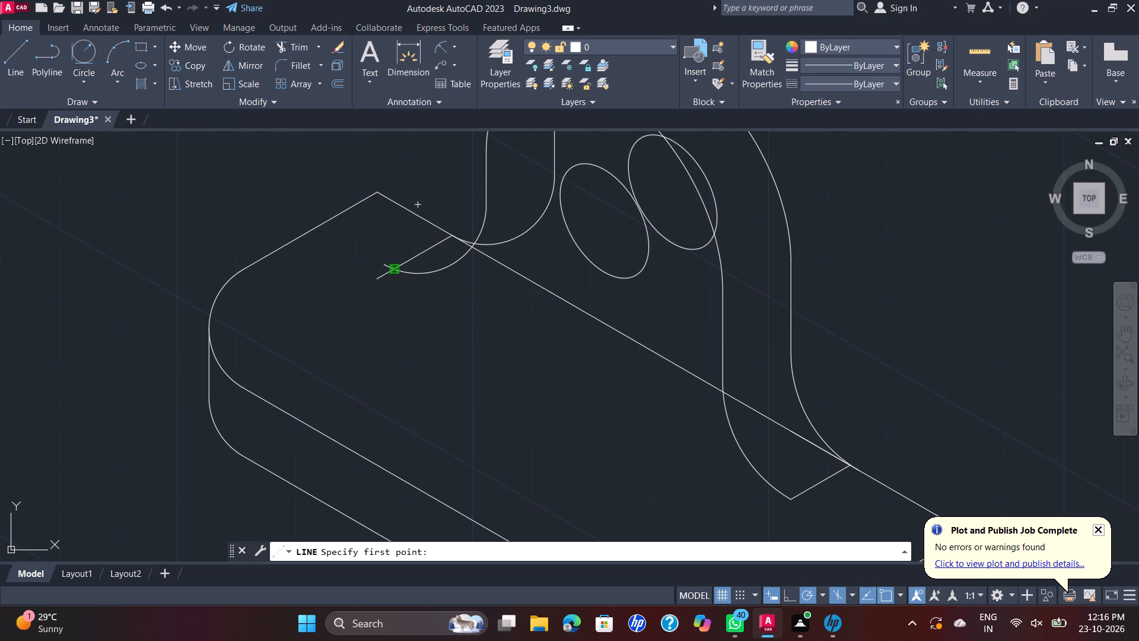
click(792, 500)
key(Escape)
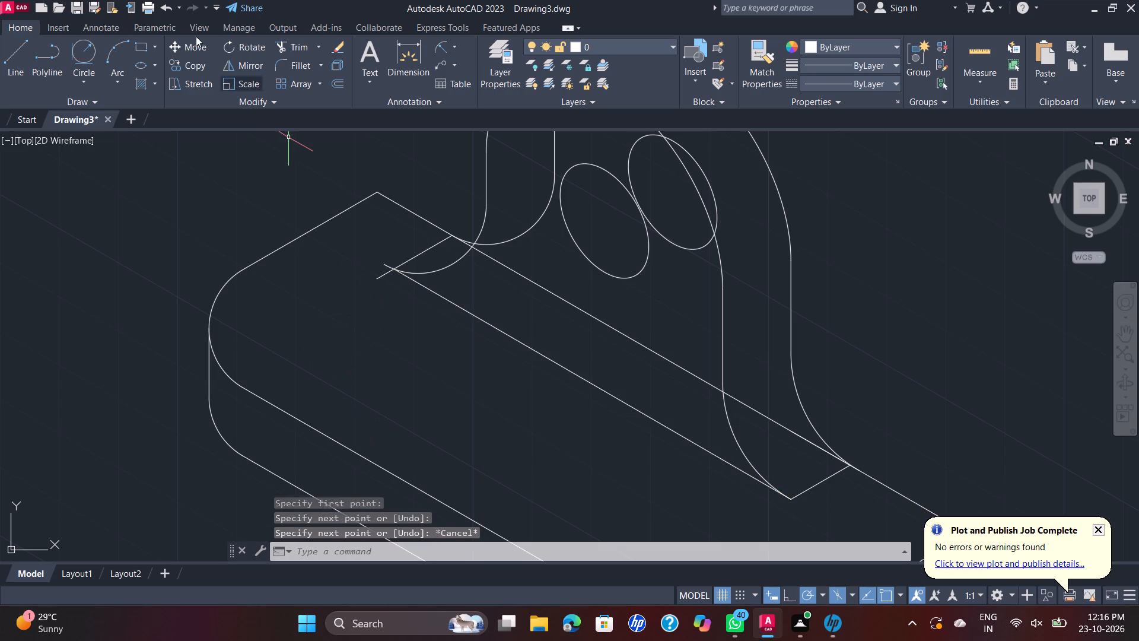
Trim the overshooting ends of the 210° line and the smaller front fillet arc where they meet the new base line.
click(299, 39)
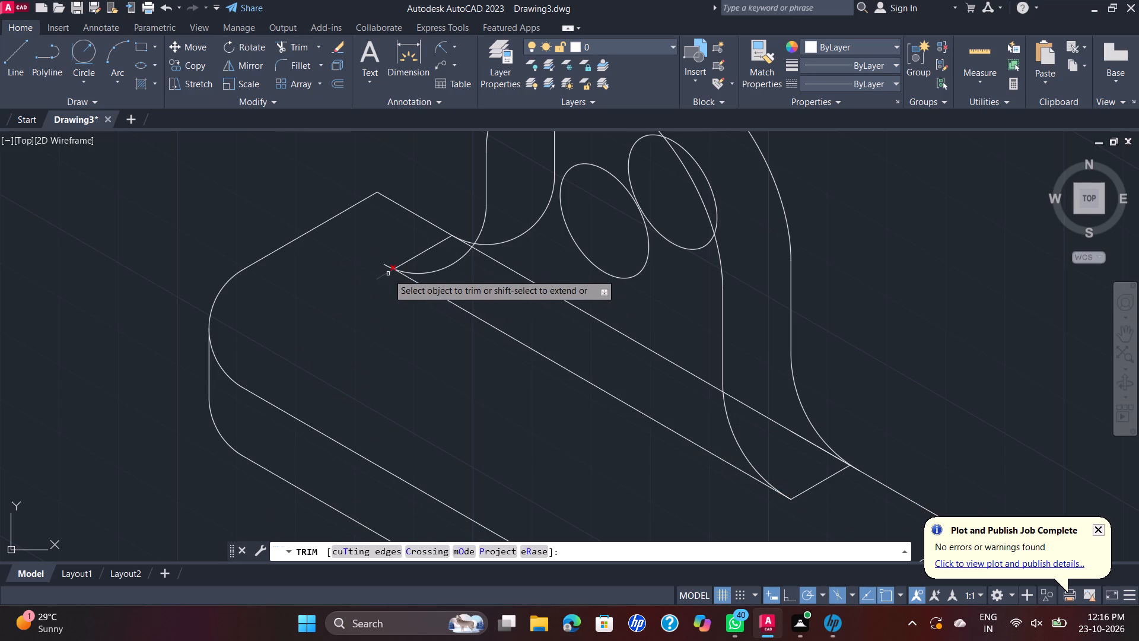
click(385, 276)
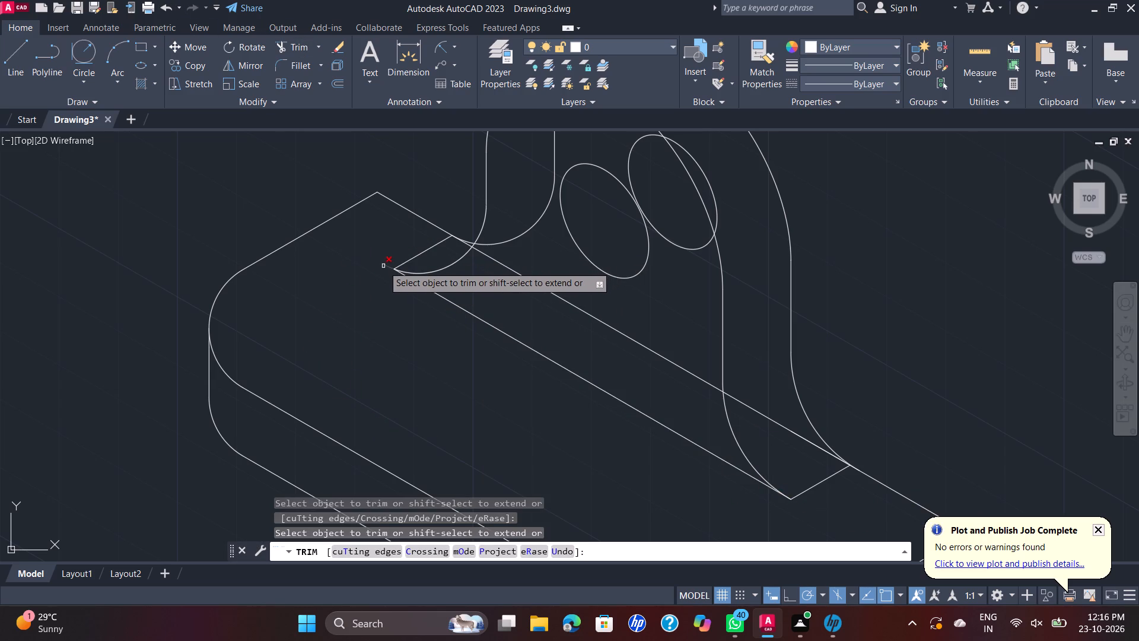
click(383, 266)
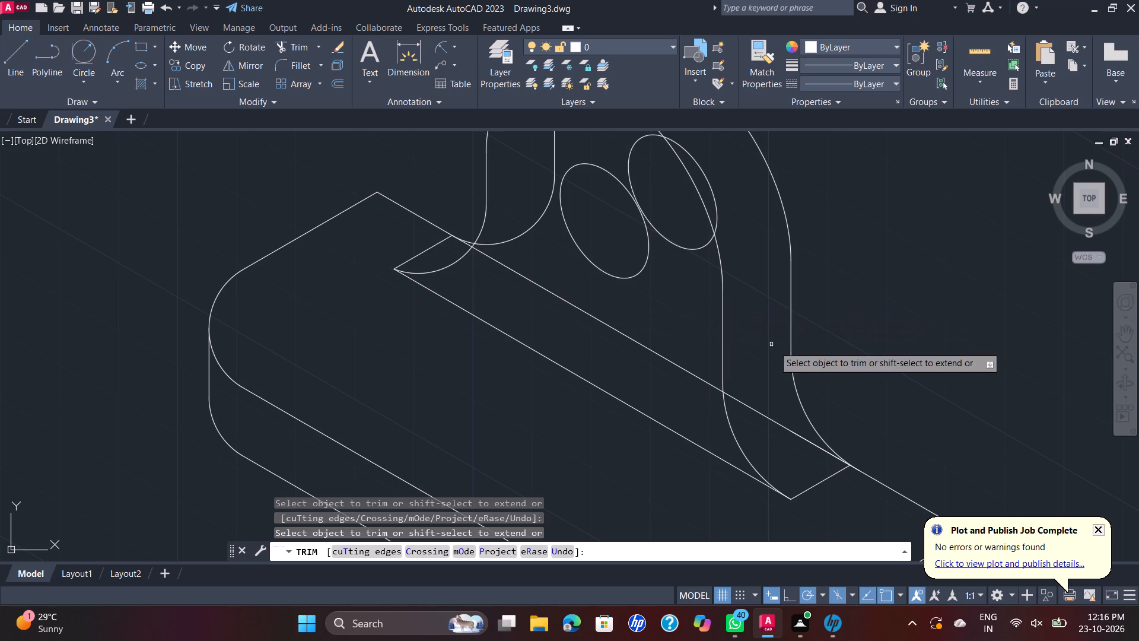
Trim away the plate's back edge where it runs between the feet of the upright.
click(672, 367)
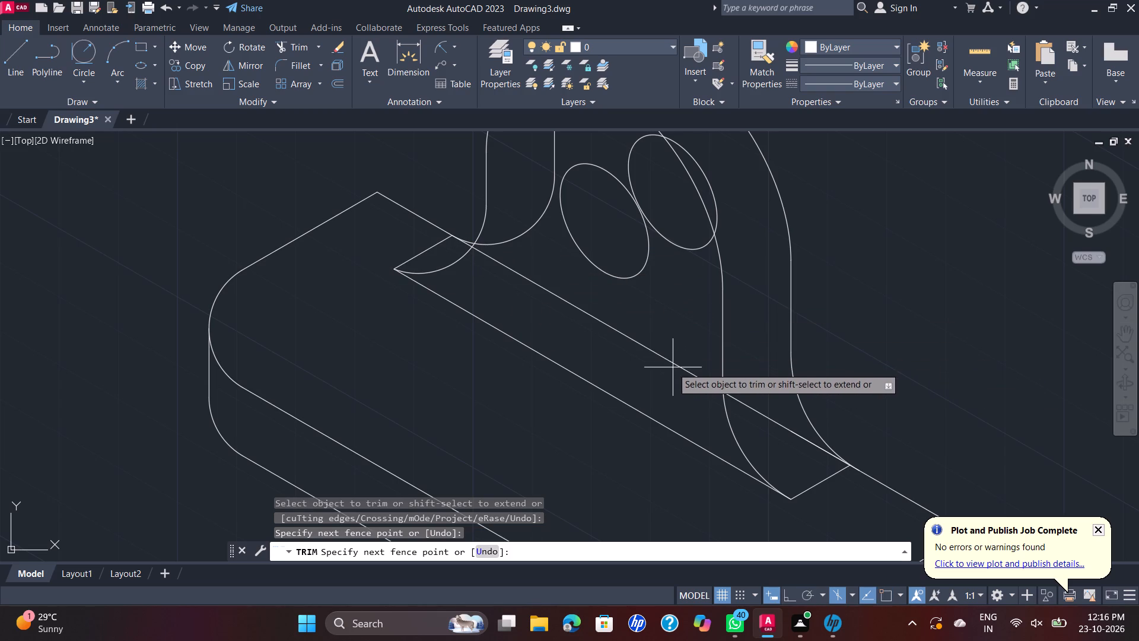
click(683, 357)
click(750, 433)
click(761, 397)
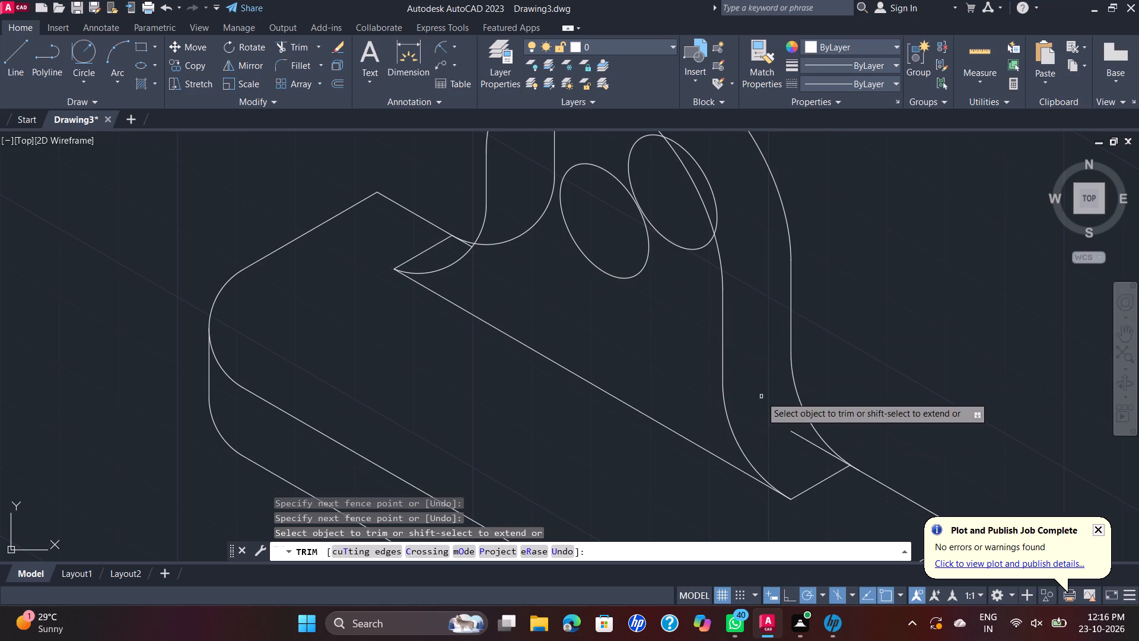
click(808, 439)
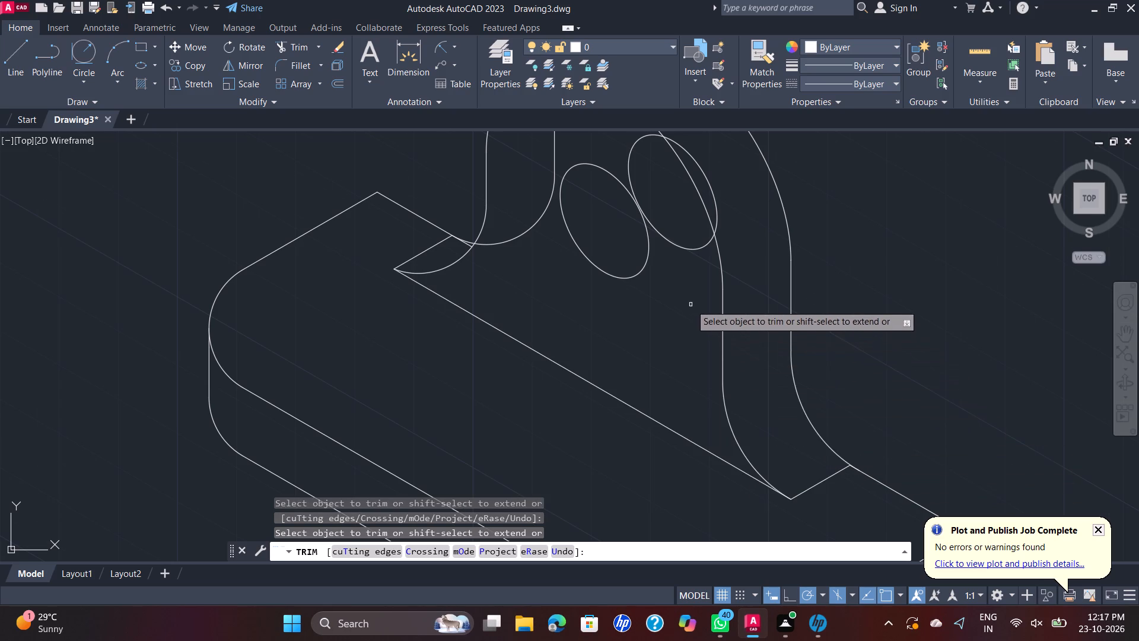
scroll(691, 304, down, 1)
key(Escape)
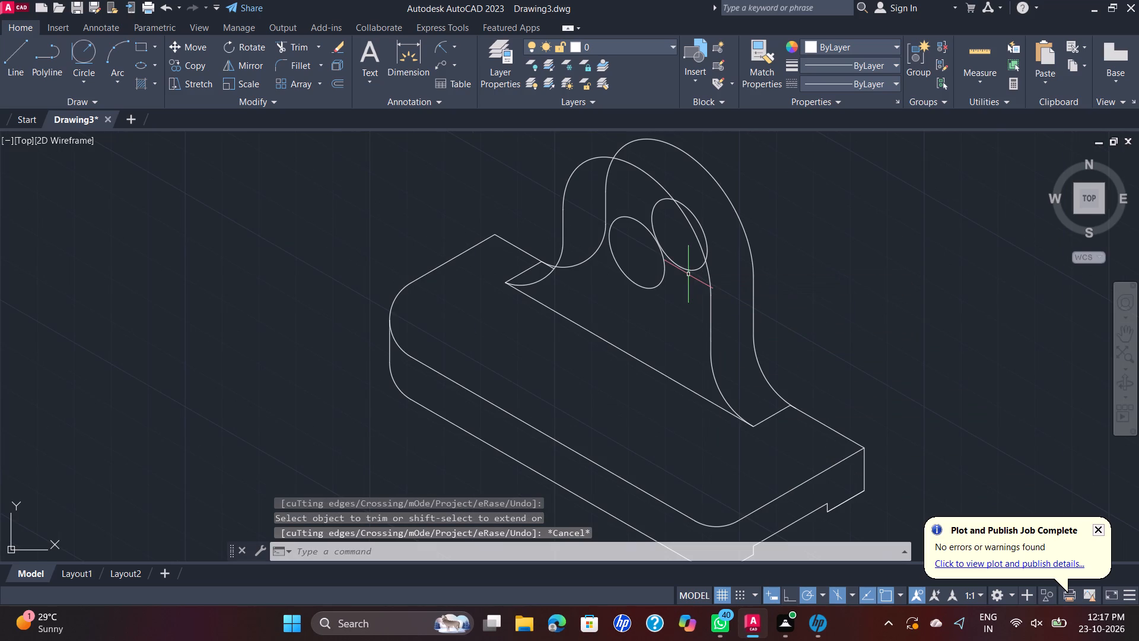
Delete the hole ellipse on the upright's back face.
click(690, 271)
key(Delete)
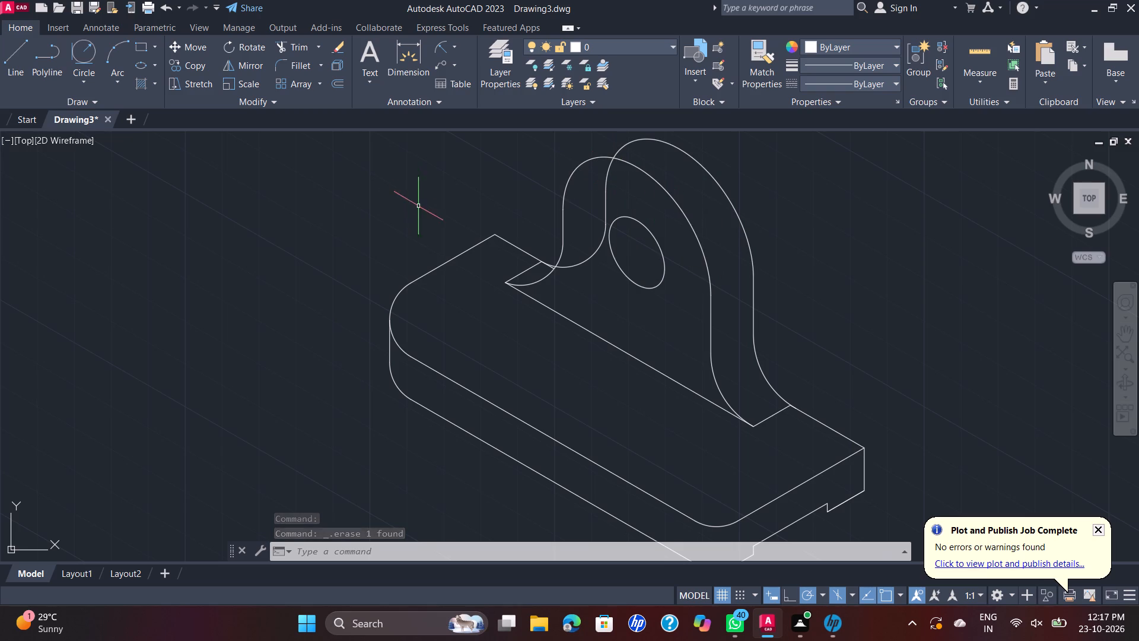
Trim the parts of the upright's back profile hidden behind the front face, including the leftover arc at the smaller fillet's foot.
click(285, 51)
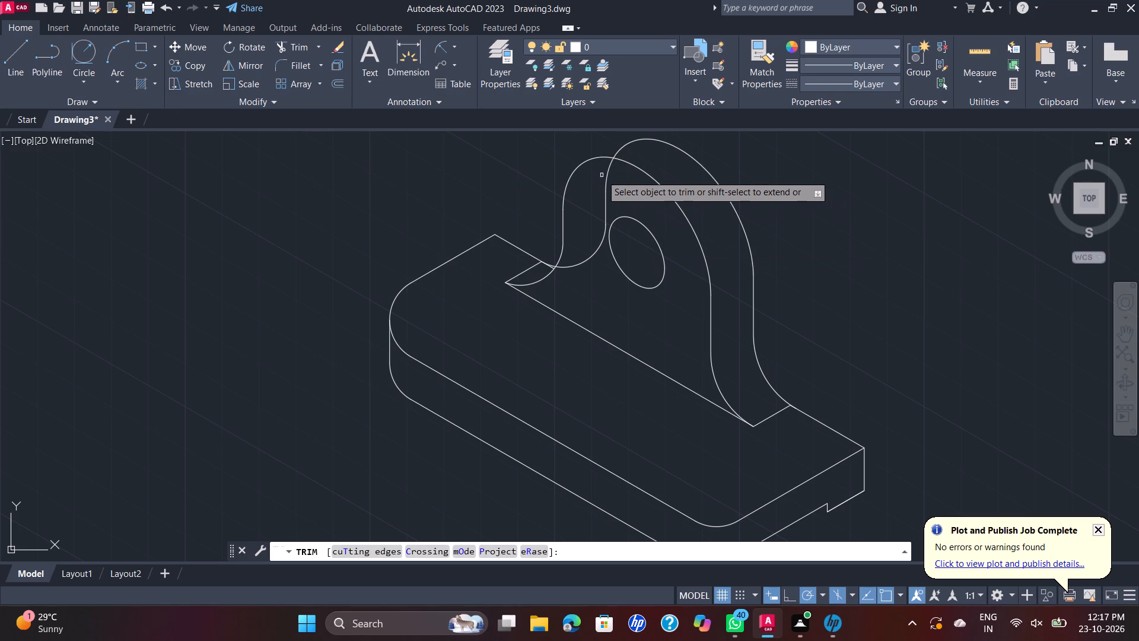
click(610, 172)
click(603, 200)
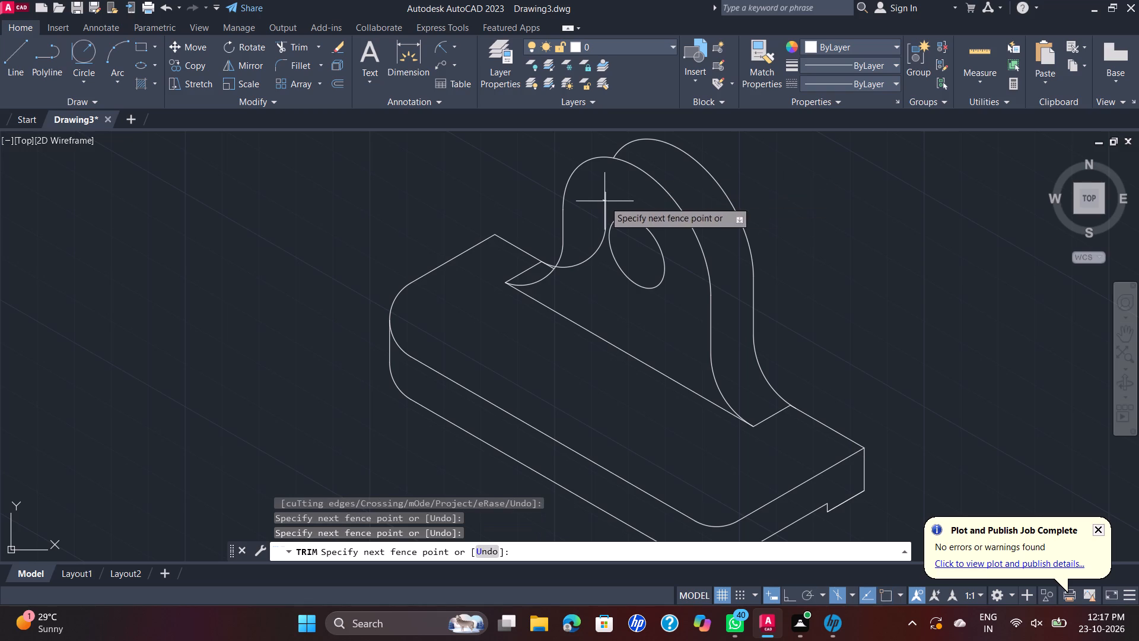
click(607, 203)
click(605, 234)
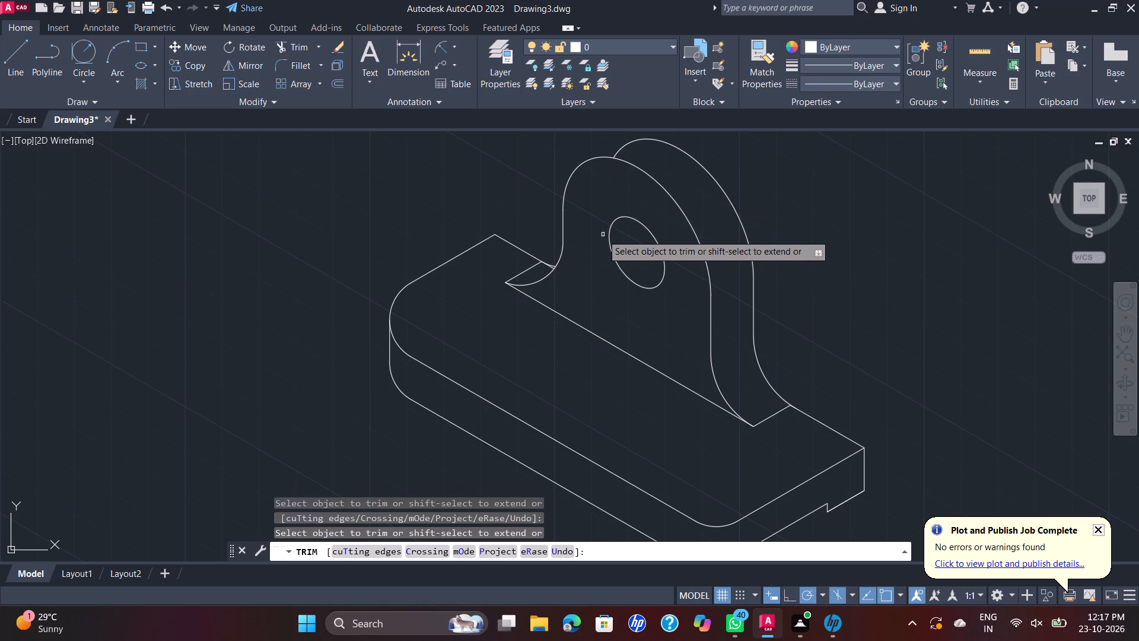
scroll(553, 277, up, 2)
click(547, 245)
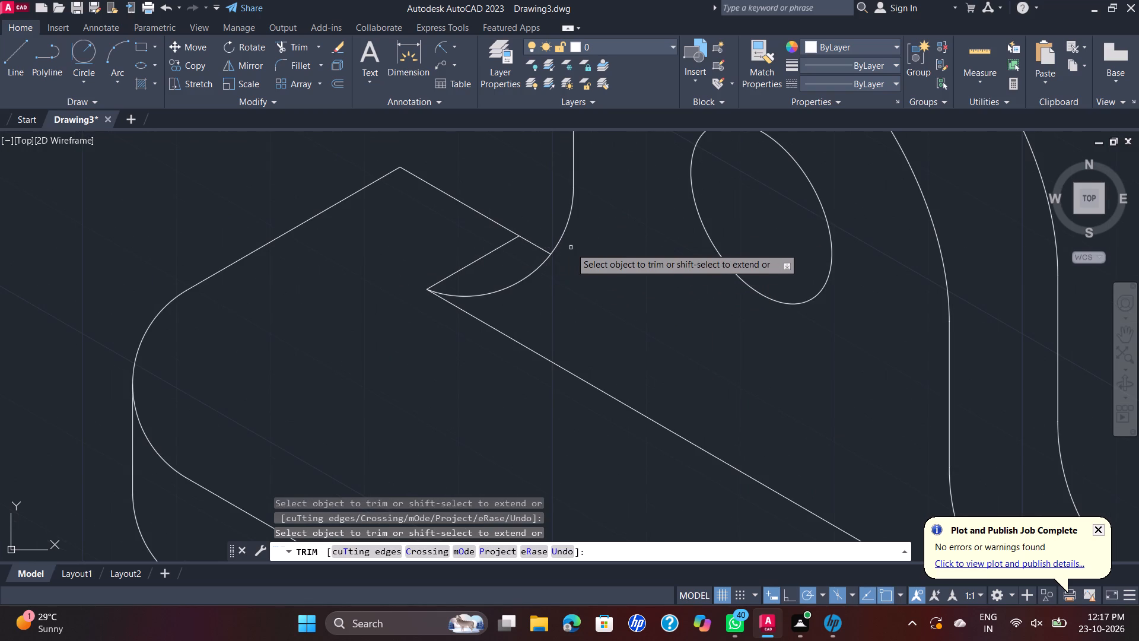
scroll(579, 247, down, 3)
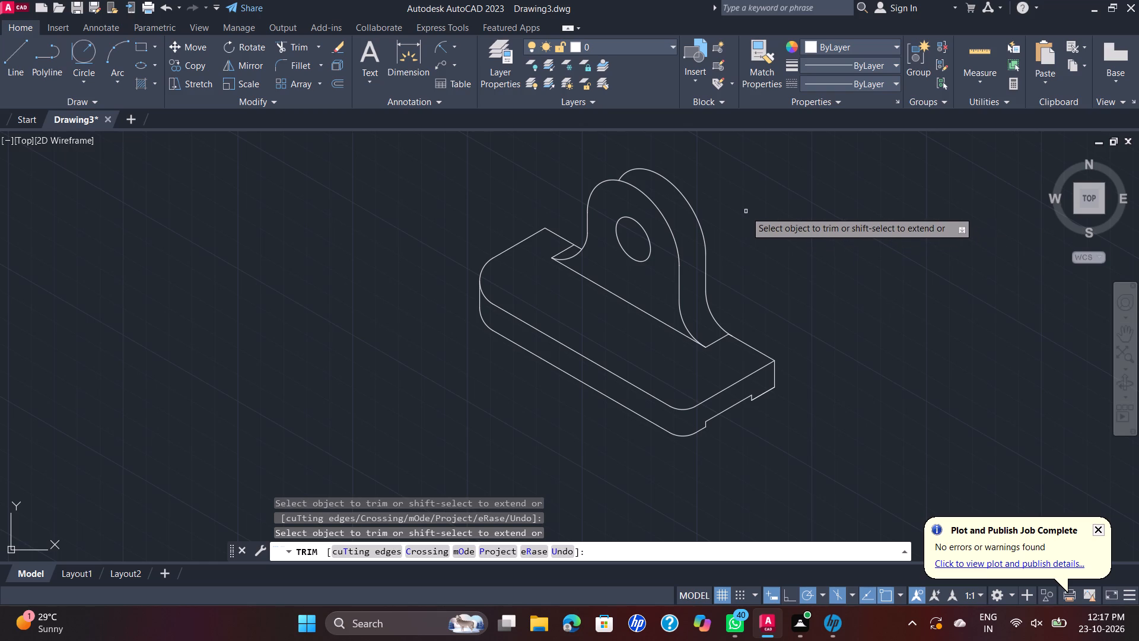
key(Escape)
key(grave)
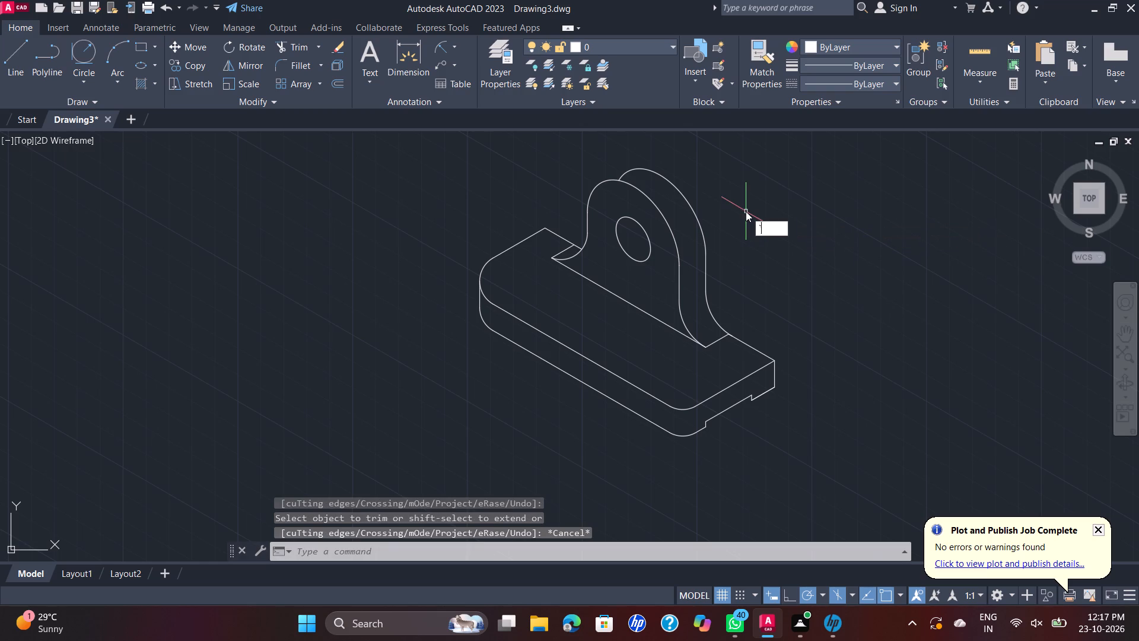
key(Escape)
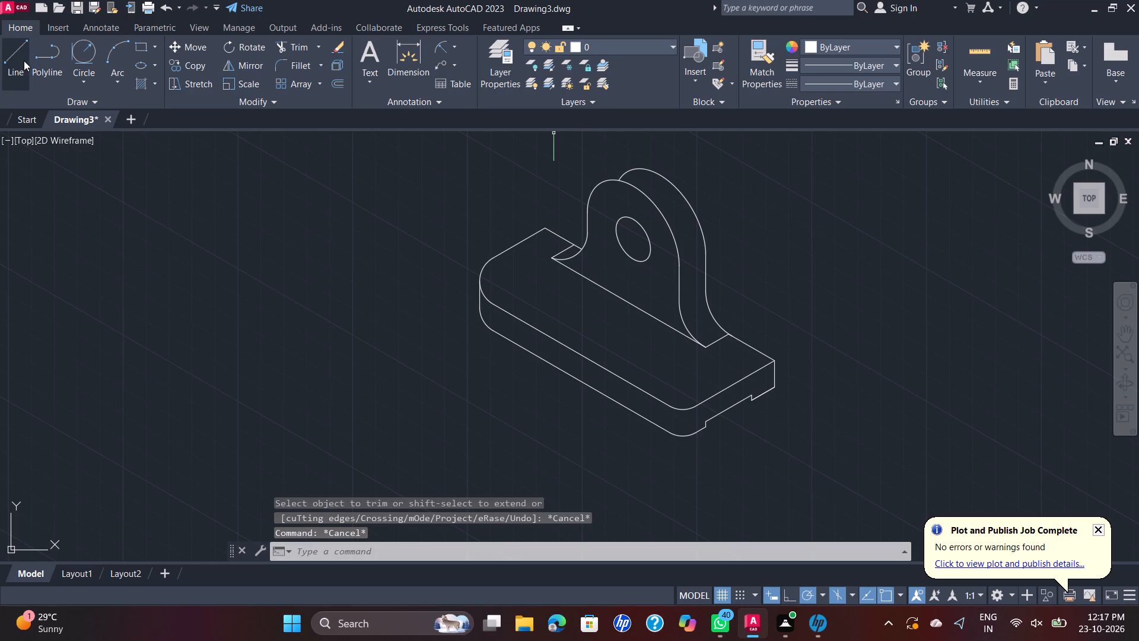
Draw an edge line of about 11 mm at 203° joining the rounded tops of the upright's back and front profiles.
click(24, 61)
scroll(593, 191, up, 1)
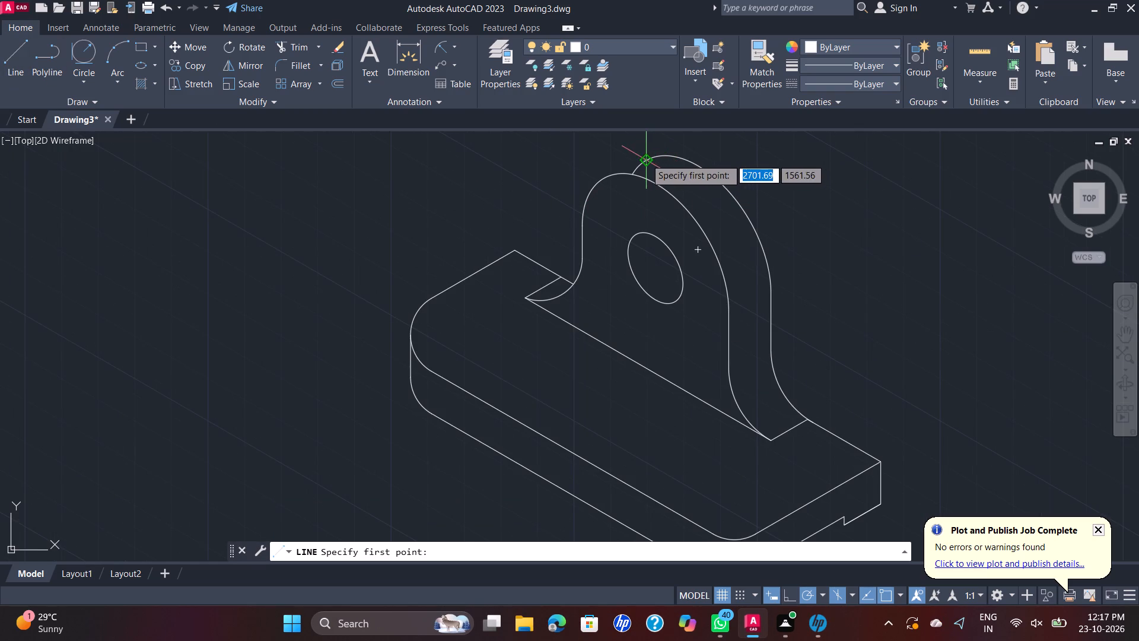
click(645, 158)
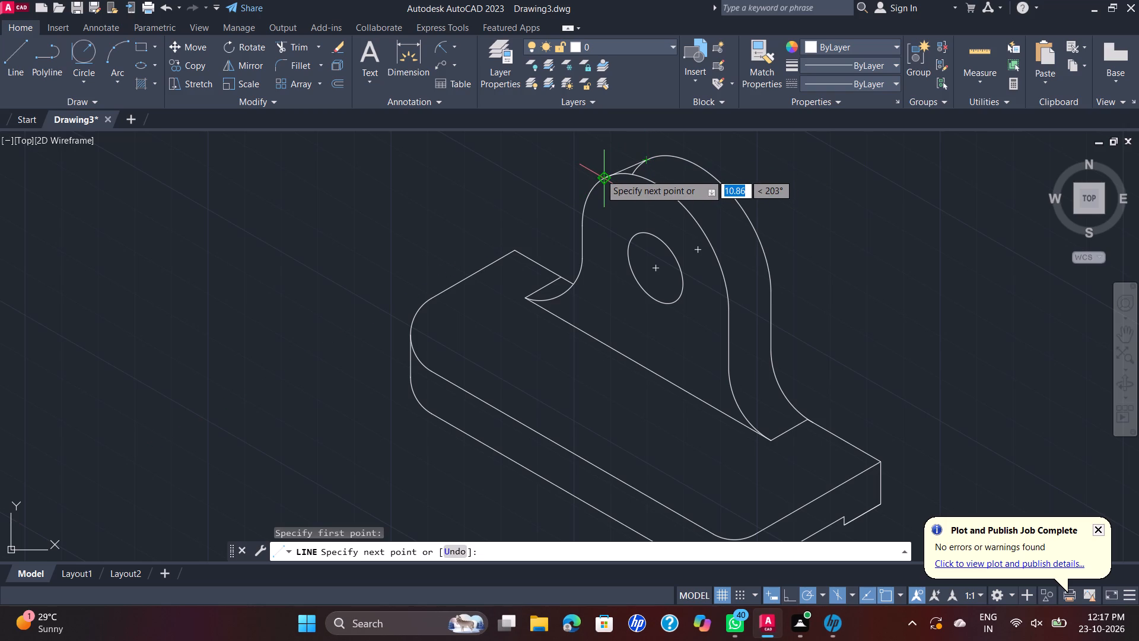
click(600, 174)
key(Escape)
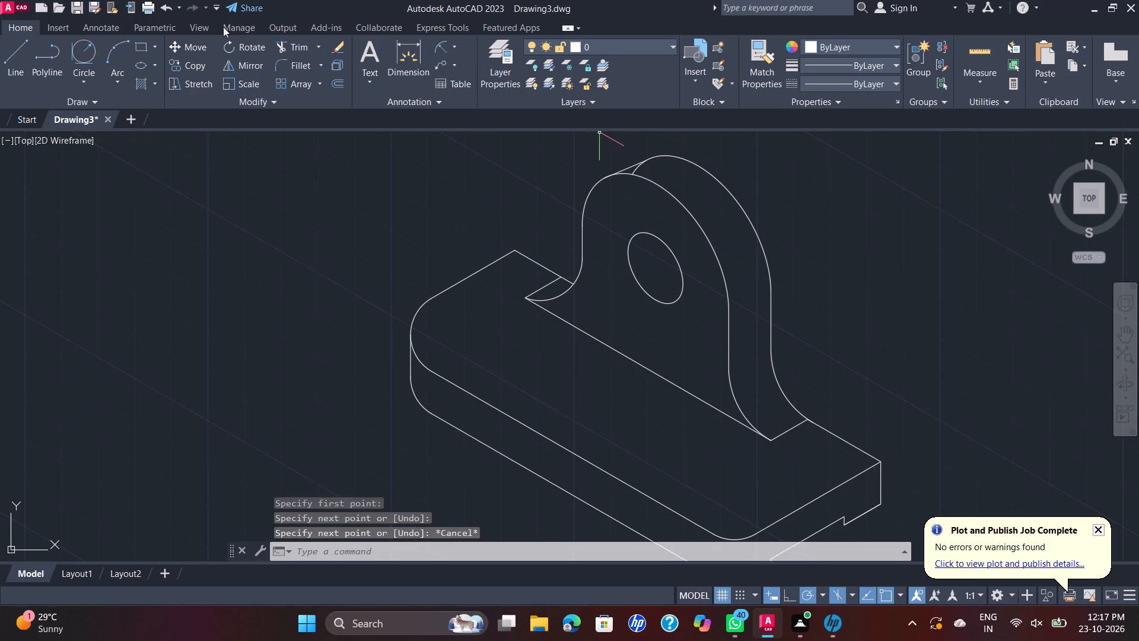
Trim the remaining piece of the back profile's rounded top that lies below the new edge line.
click(293, 53)
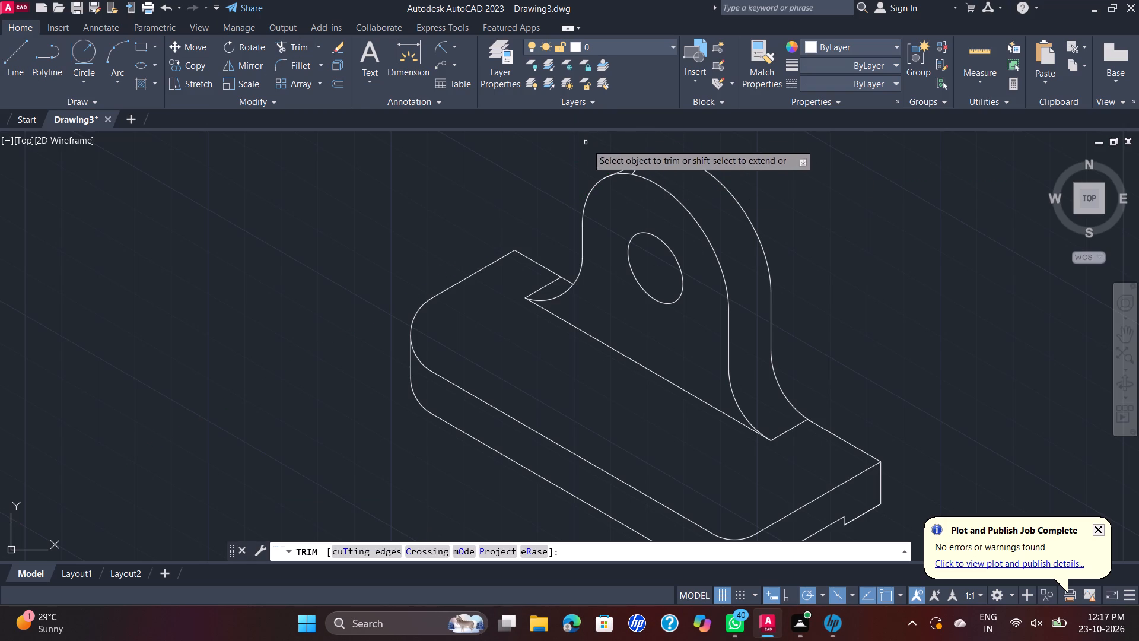
scroll(651, 172, up, 2)
click(616, 159)
scroll(621, 159, down, 2)
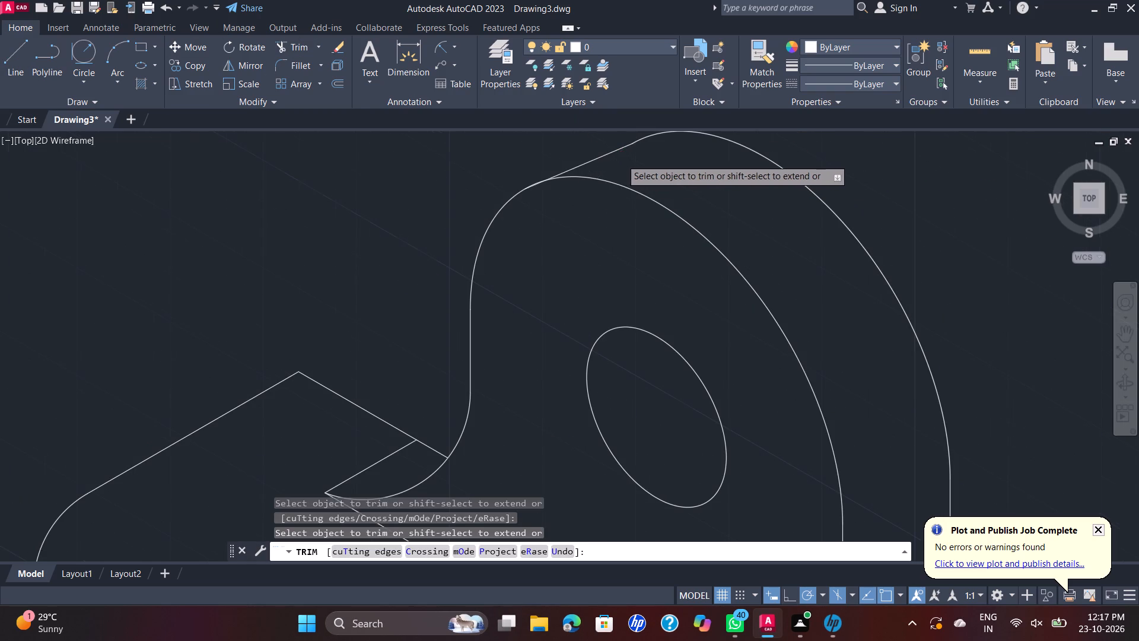
key(Escape)
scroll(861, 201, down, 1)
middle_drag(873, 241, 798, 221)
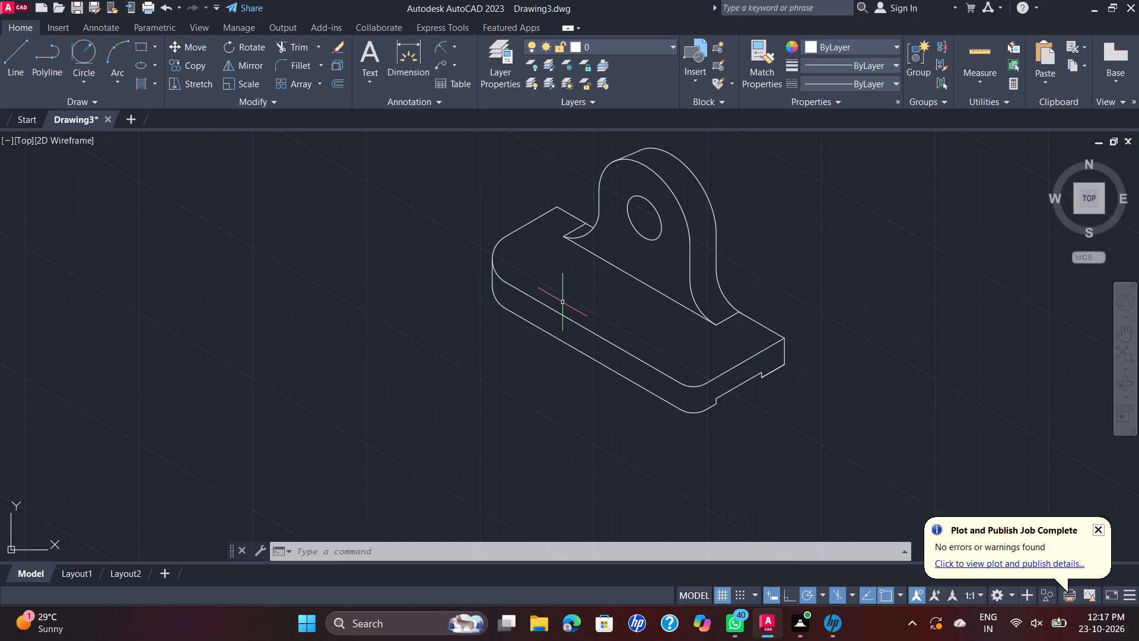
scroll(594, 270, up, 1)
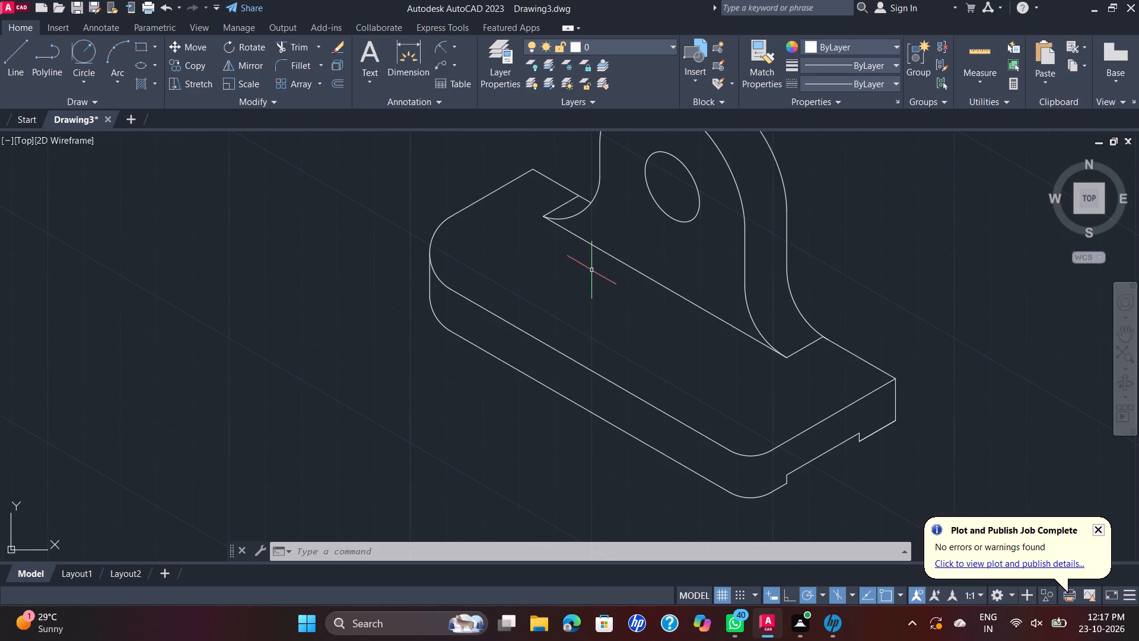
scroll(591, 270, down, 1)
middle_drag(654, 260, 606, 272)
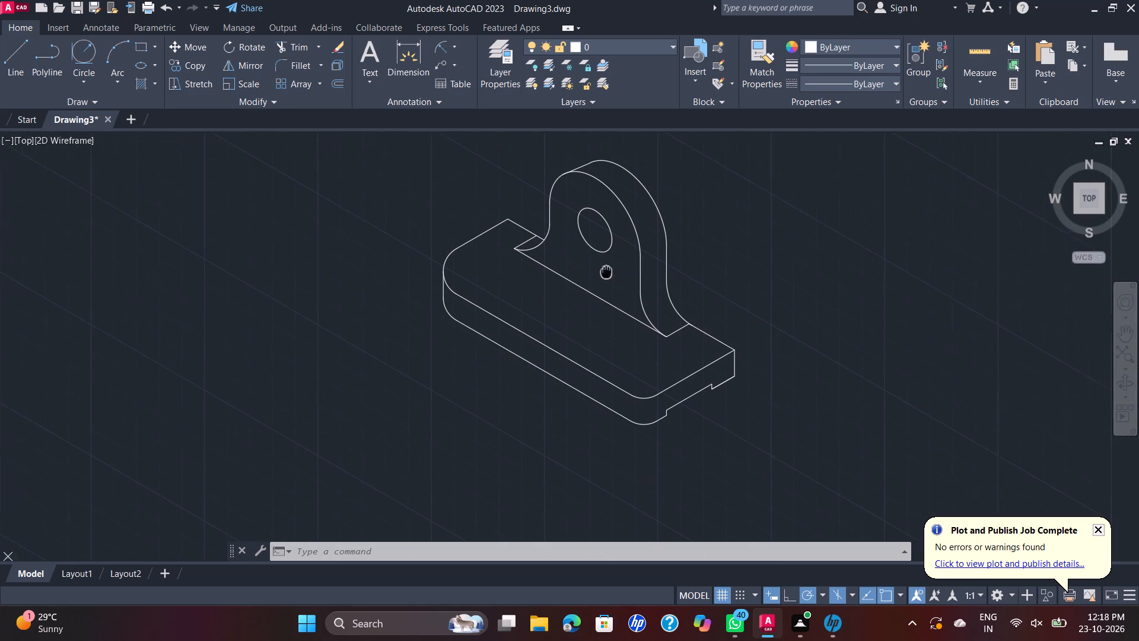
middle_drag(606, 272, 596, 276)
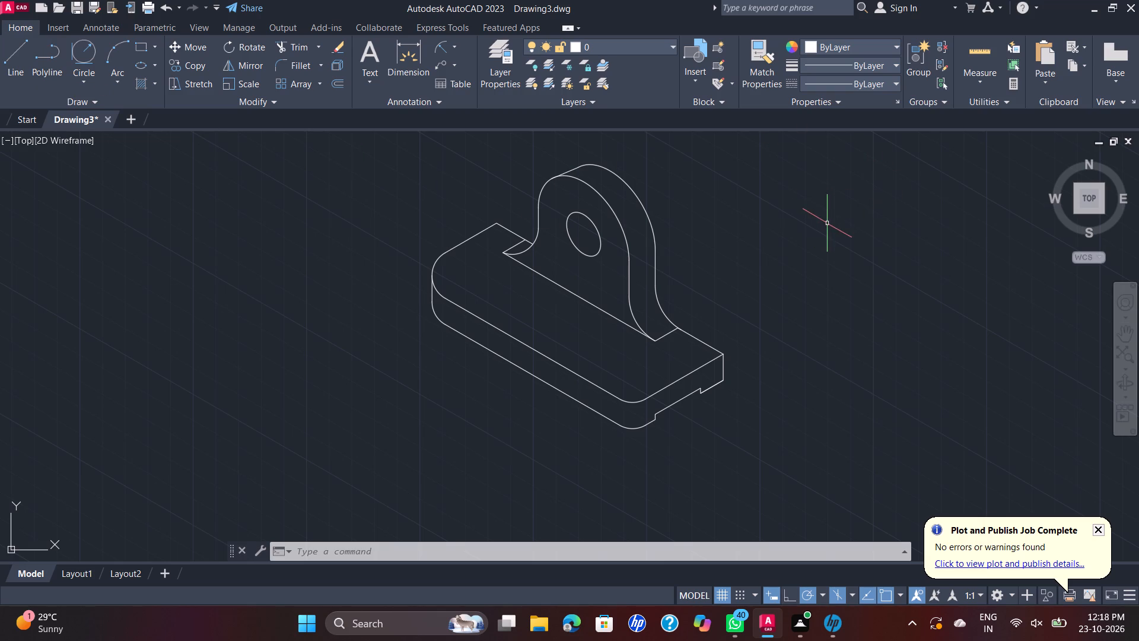
Draw a separate 60 mm line at 330° in the empty space left of the finished bracket.
scroll(839, 223, down, 1)
middle_drag(862, 231, 857, 231)
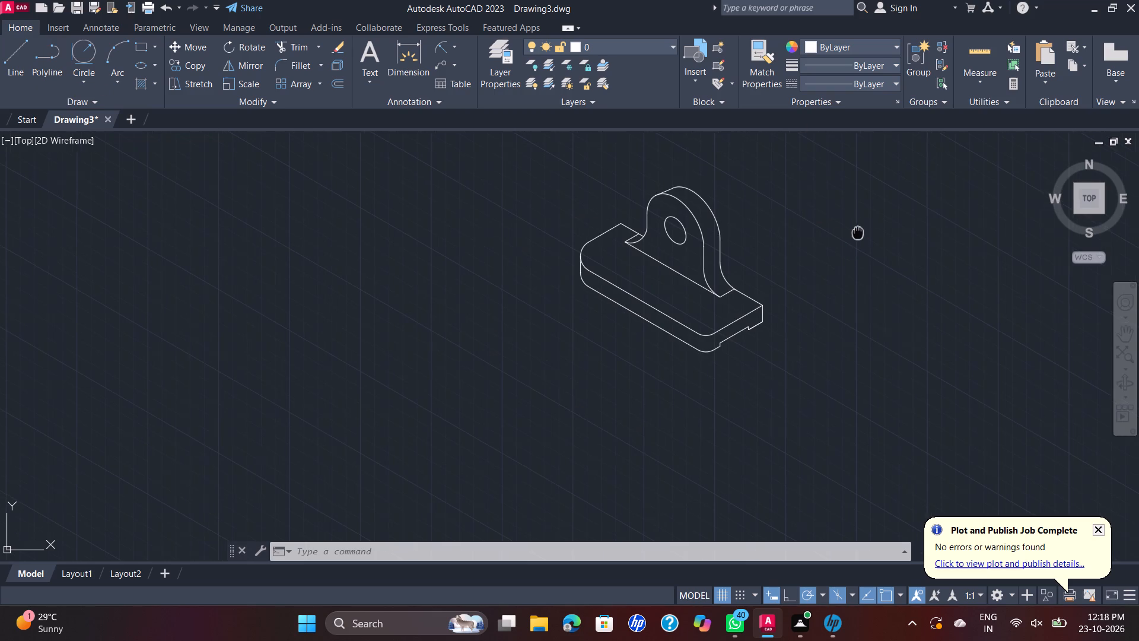
middle_drag(857, 231, 823, 224)
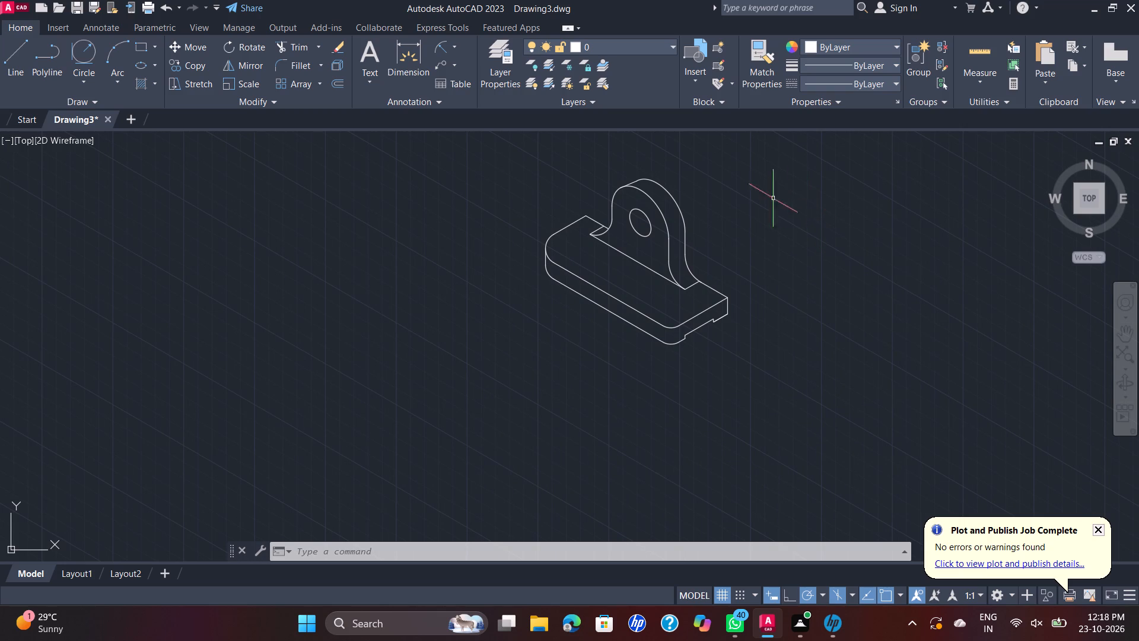
click(21, 44)
click(288, 261)
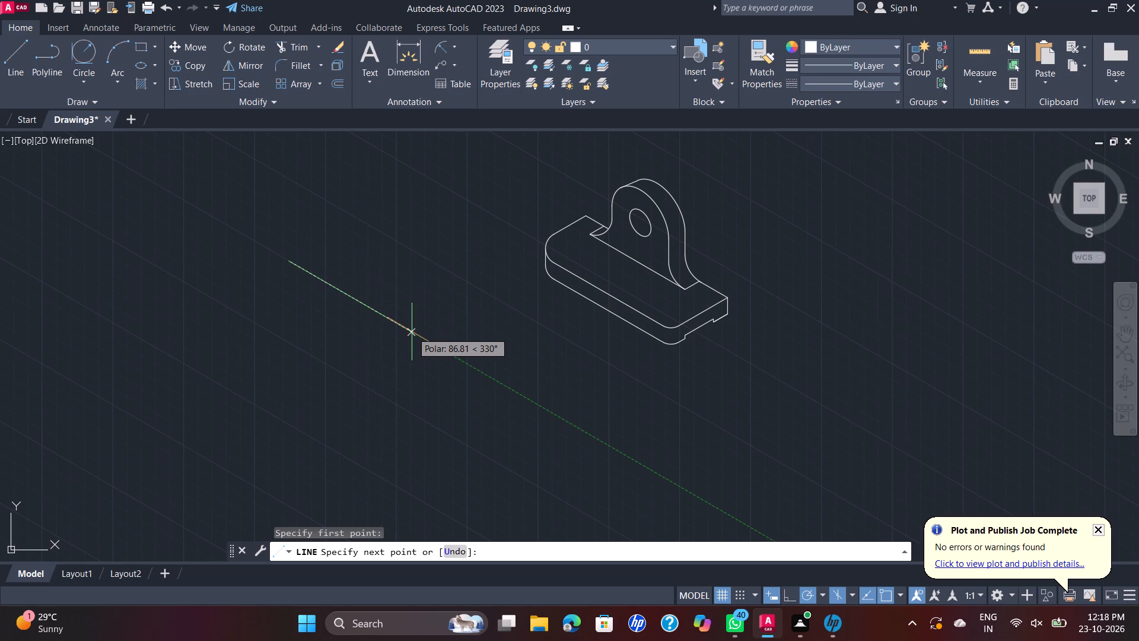
text(60)
key(Return)
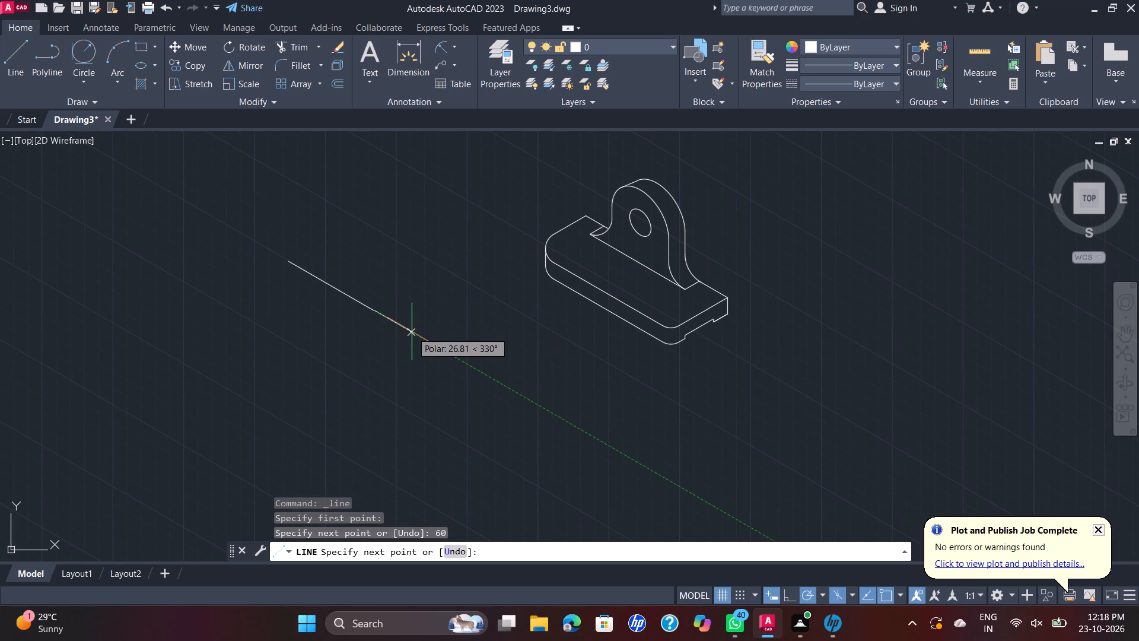
key(Escape)
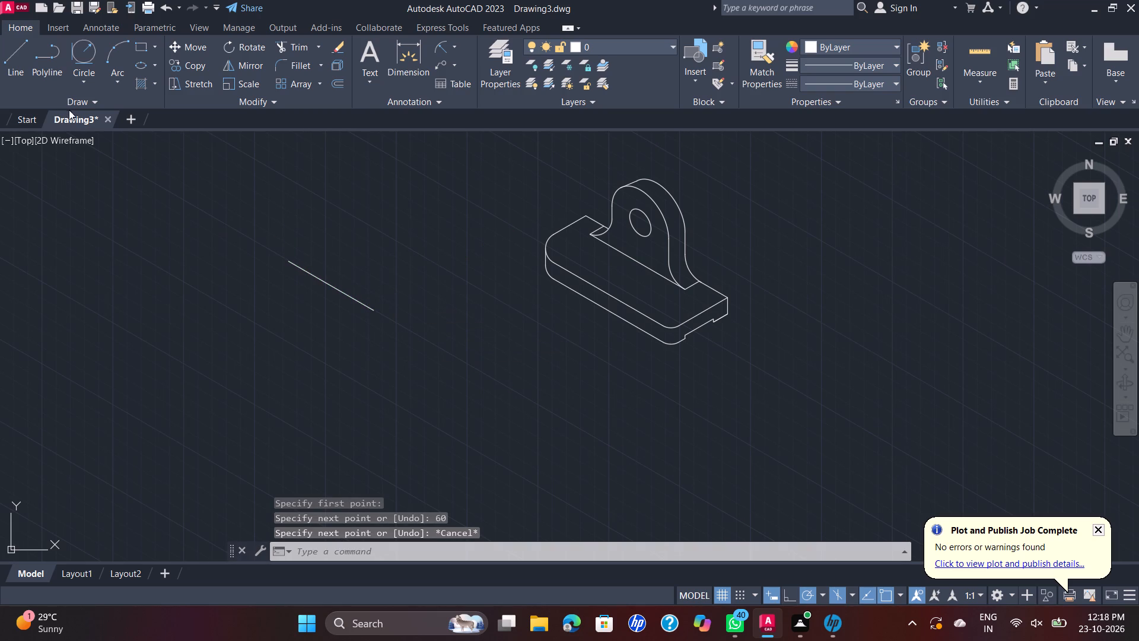
Draw a 10 mm diameter isocircle in the top isoplane, centred on the lower end of the separate 60 mm line.
click(154, 66)
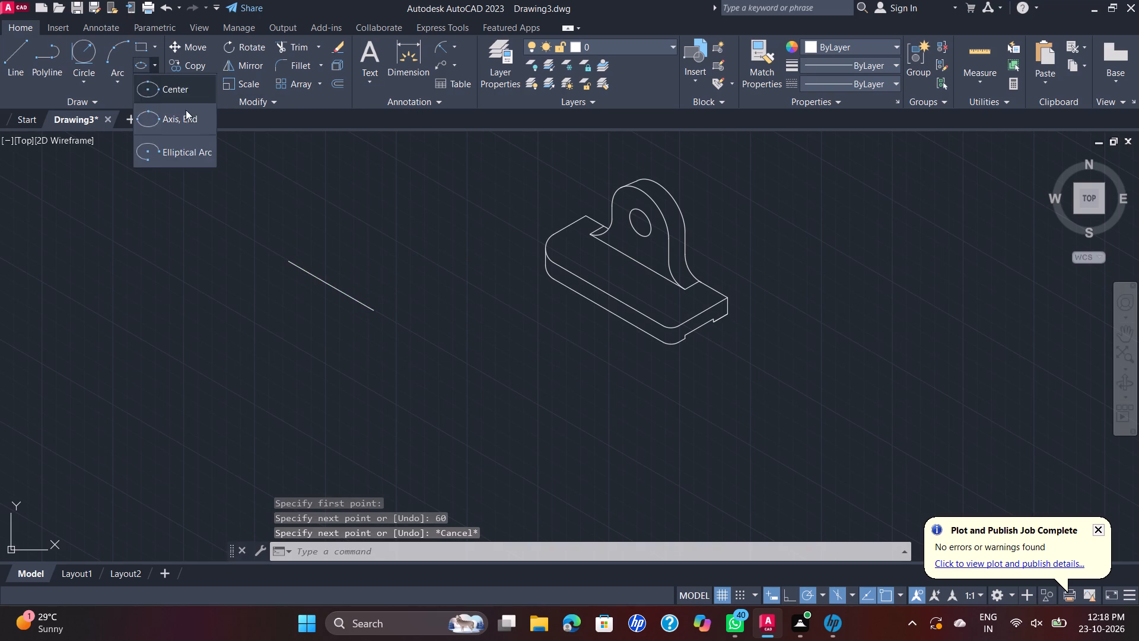
click(191, 123)
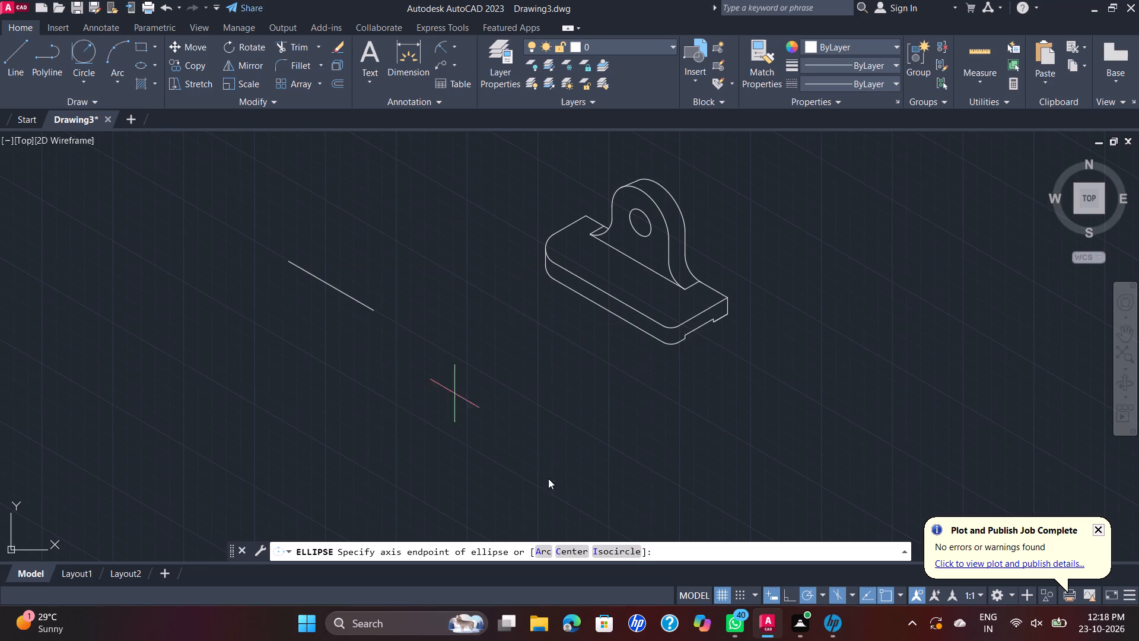
click(636, 550)
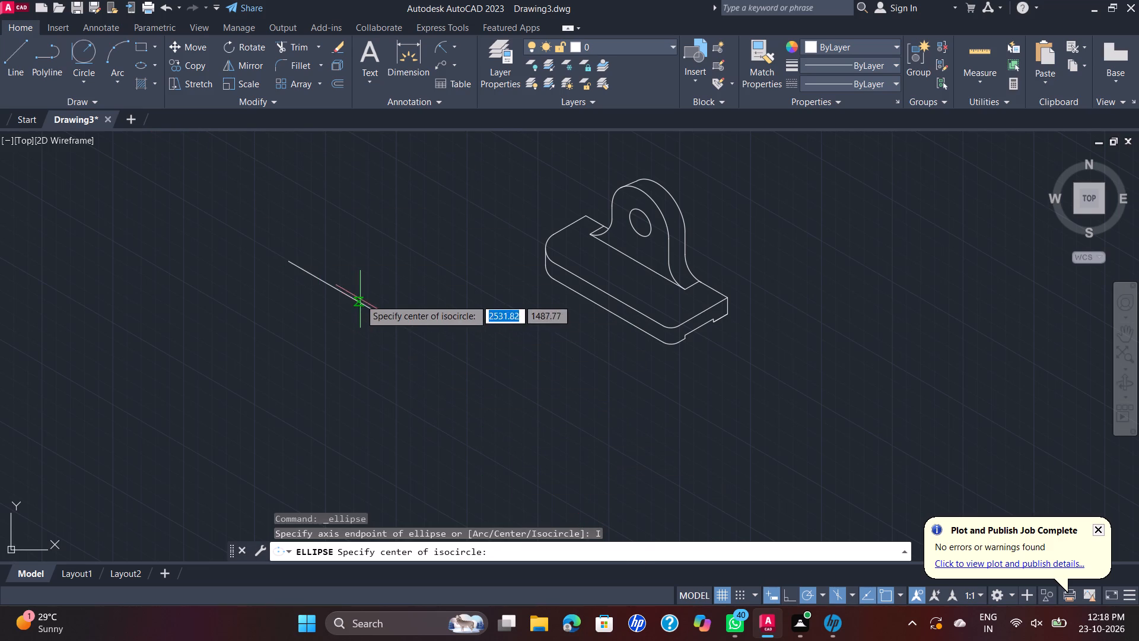
click(370, 308)
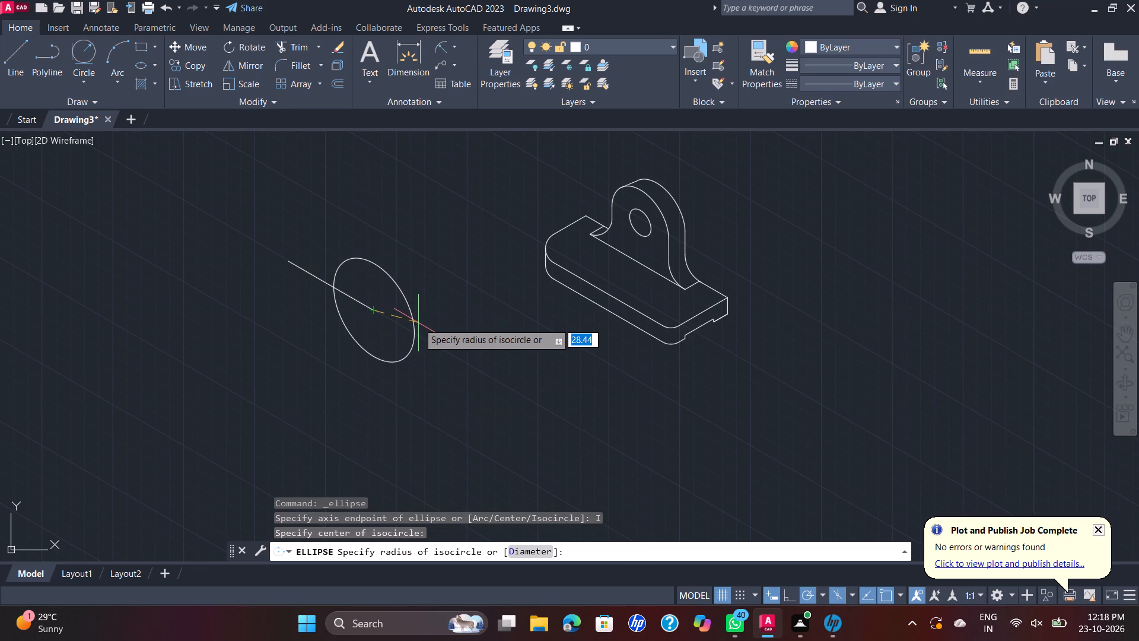
key(F5)
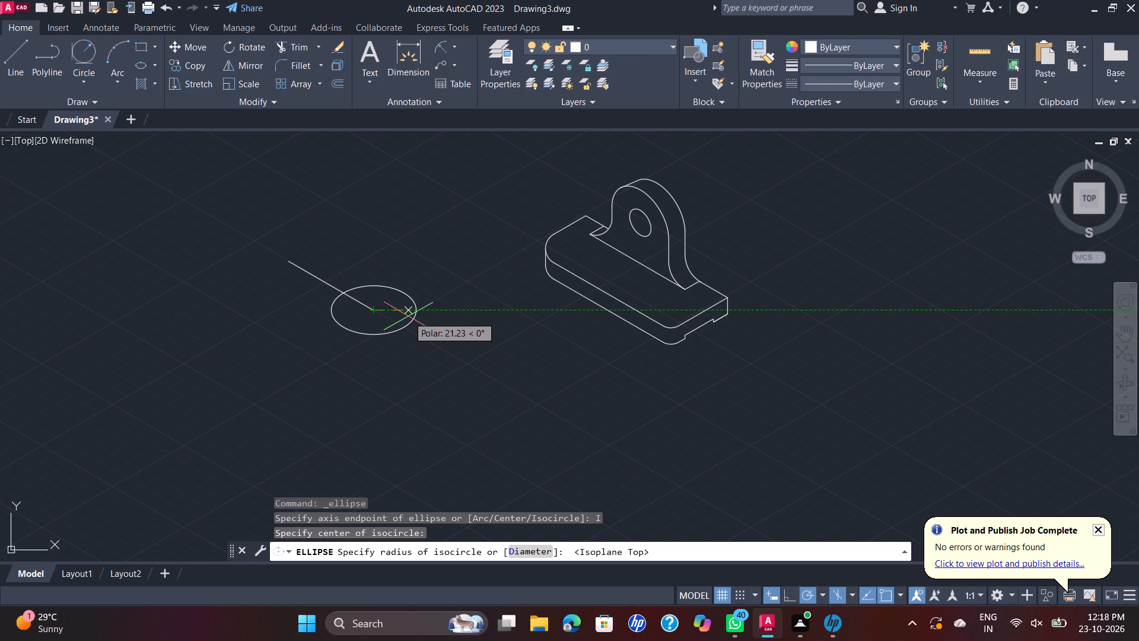
key(d)
key(Return)
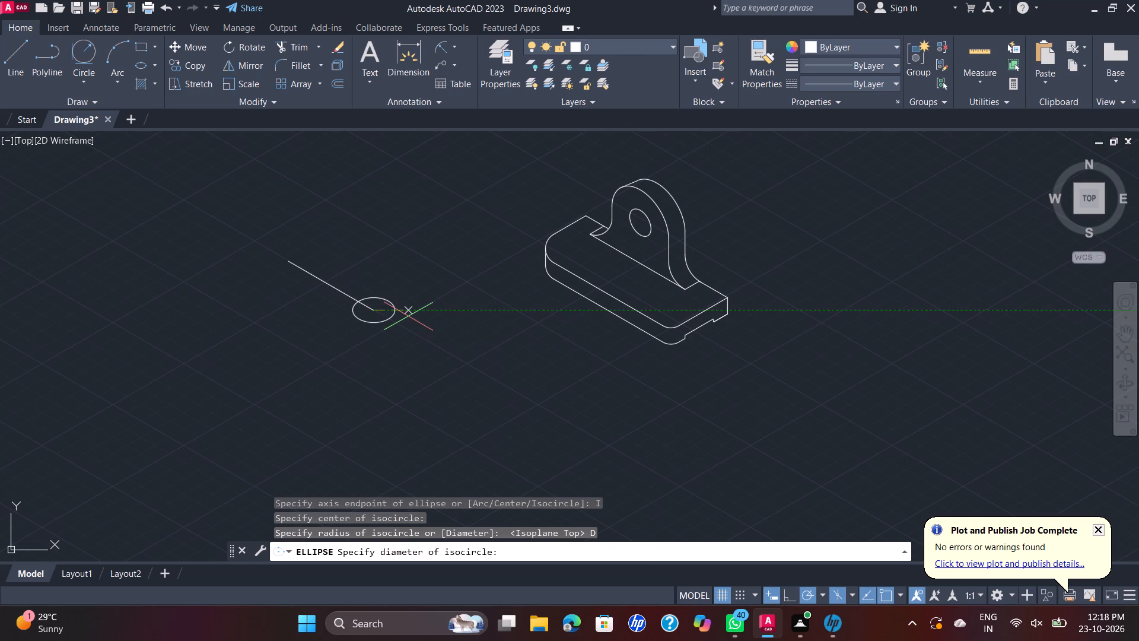
text(10)
key(Return)
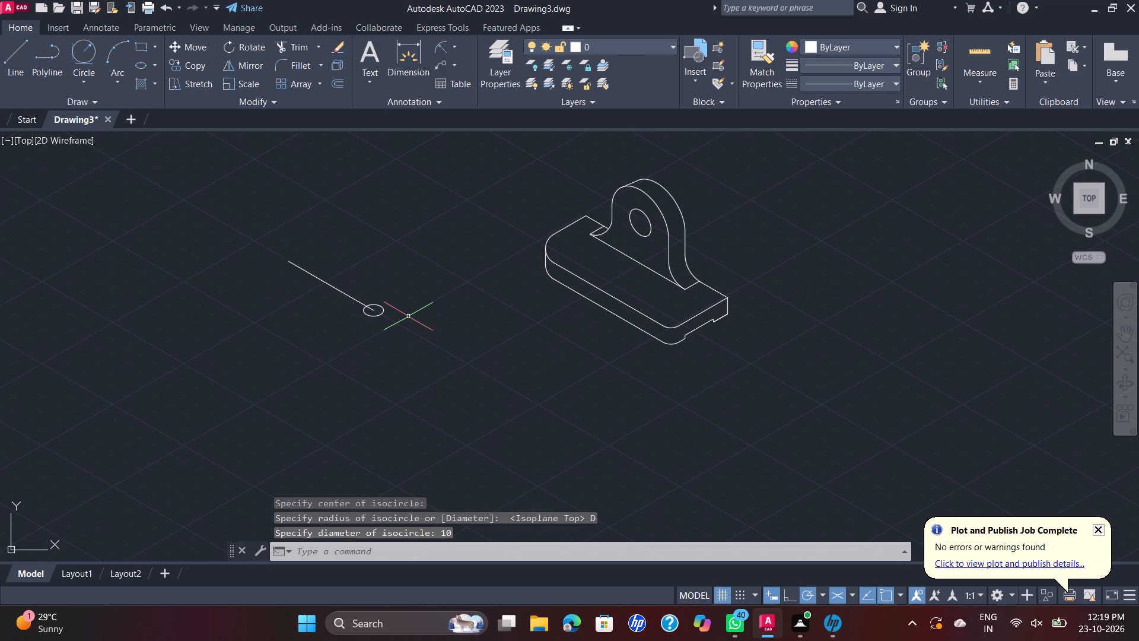
Copy the 10 mm isocircle from its centre to the upper end of the 60 mm line.
scroll(393, 296, up, 2)
click(357, 339)
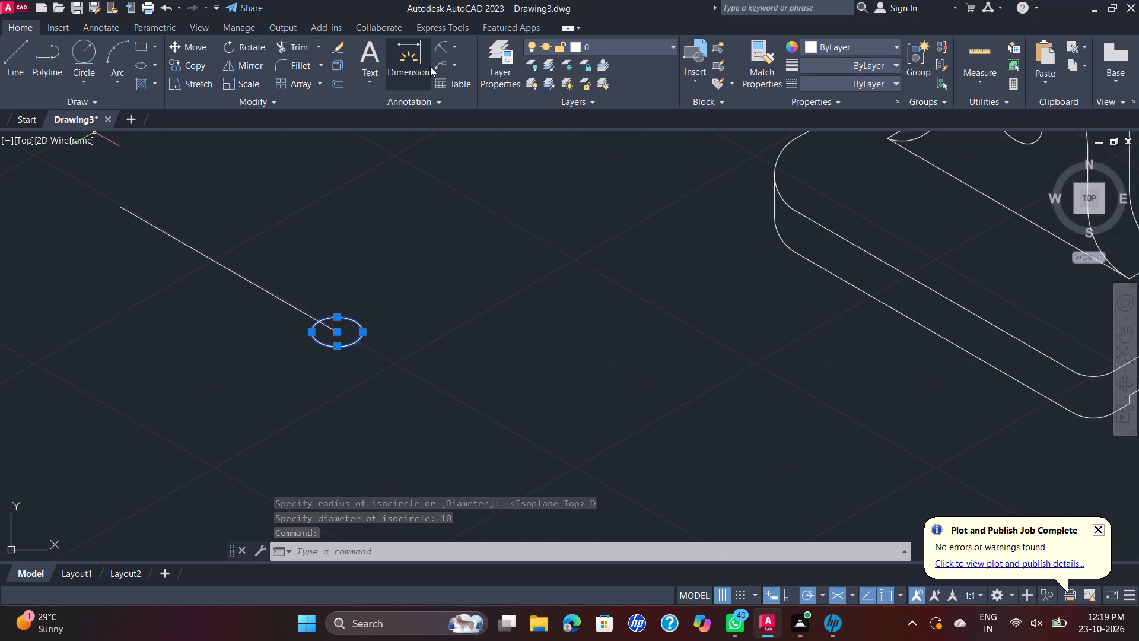
click(190, 71)
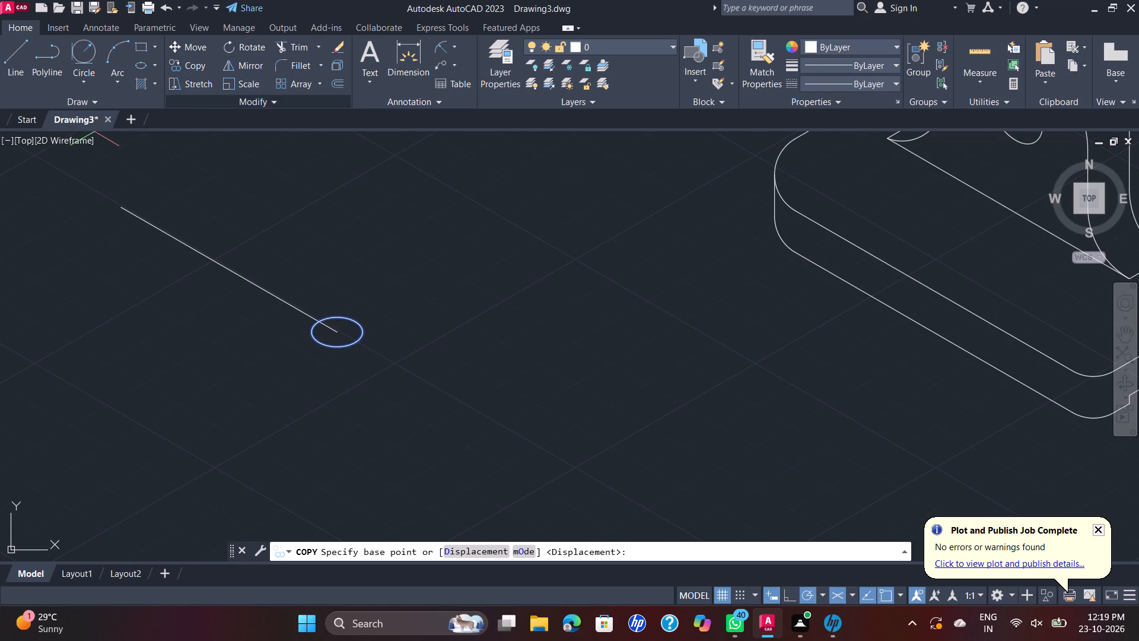
click(339, 332)
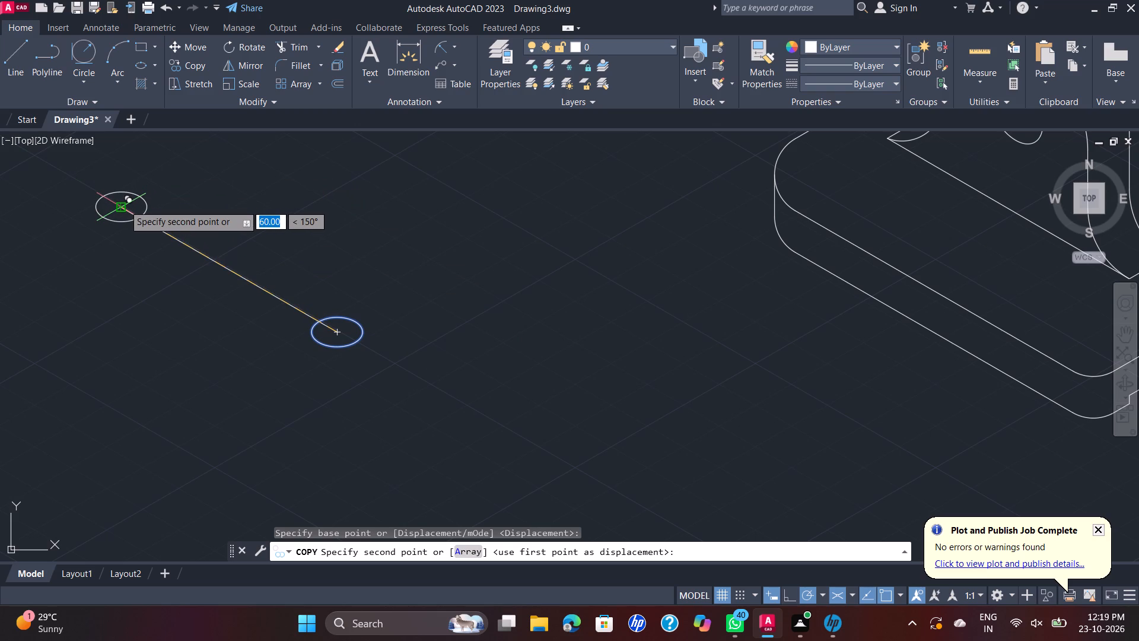
click(124, 205)
key(Escape)
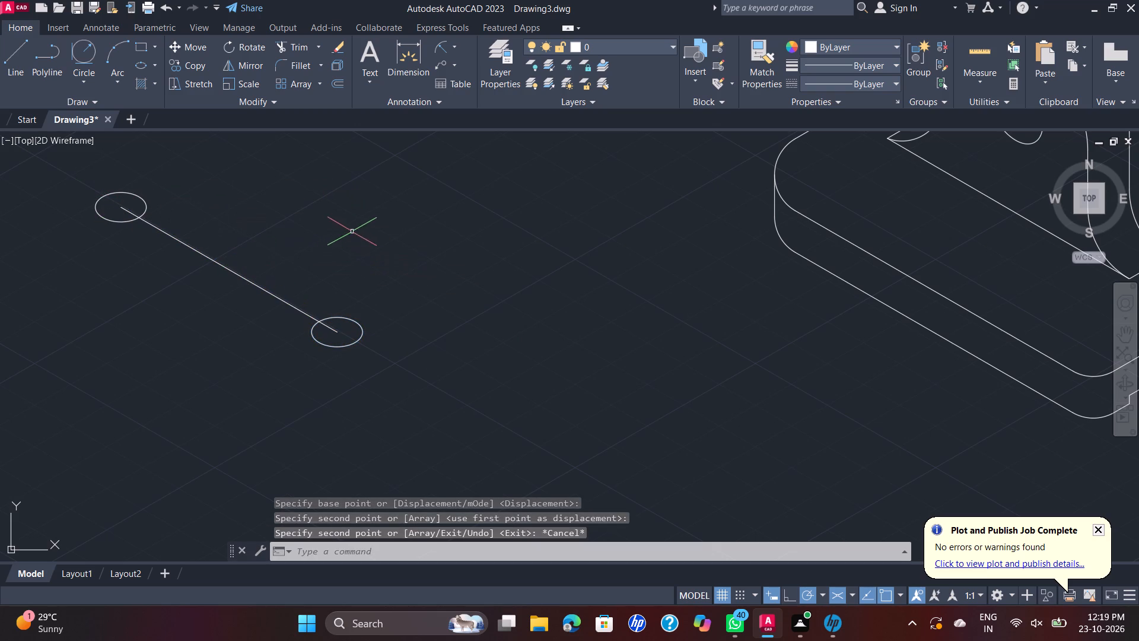
Select the 60 mm line together with the isocircles at both of its ends.
scroll(279, 258, down, 1)
click(374, 250)
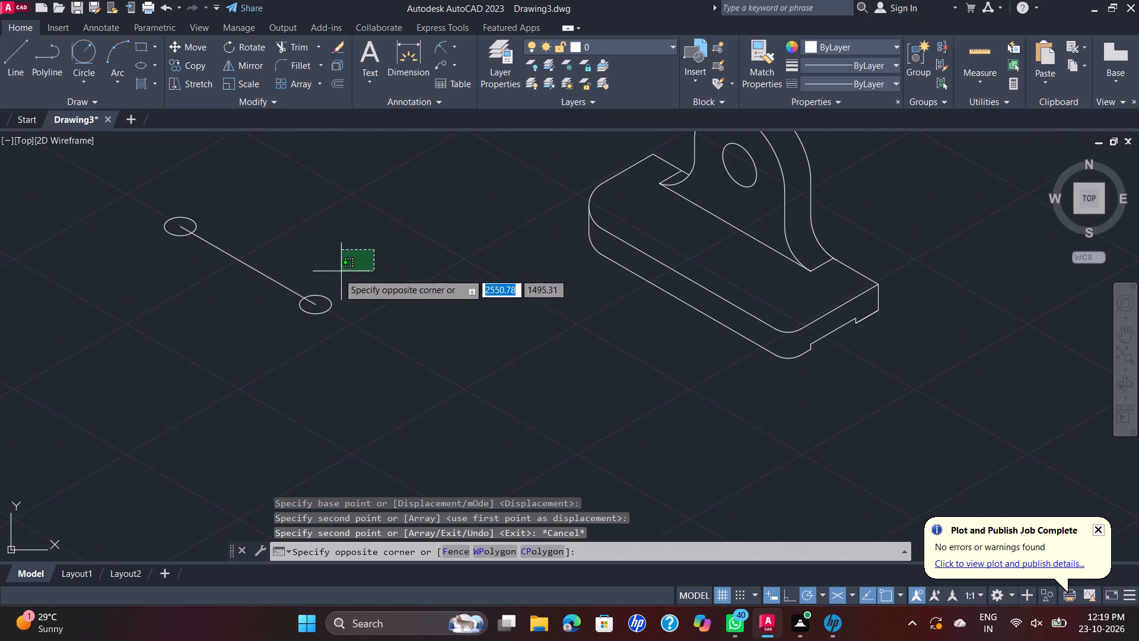
click(135, 254)
drag(382, 306, 378, 304)
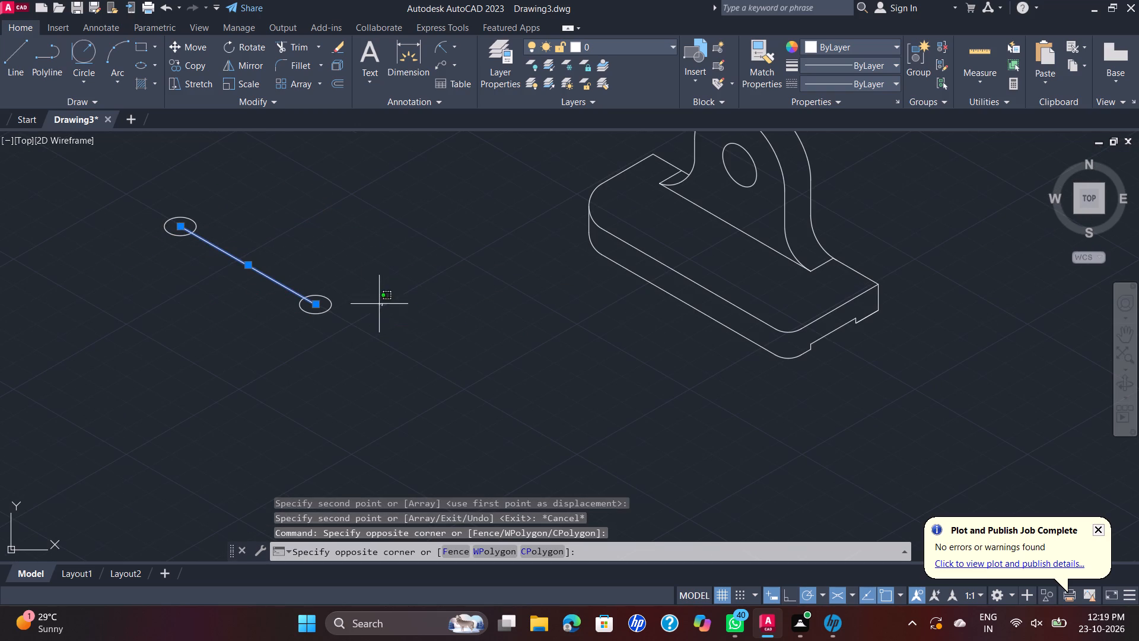
drag(378, 304, 371, 302)
click(324, 296)
drag(392, 312, 364, 309)
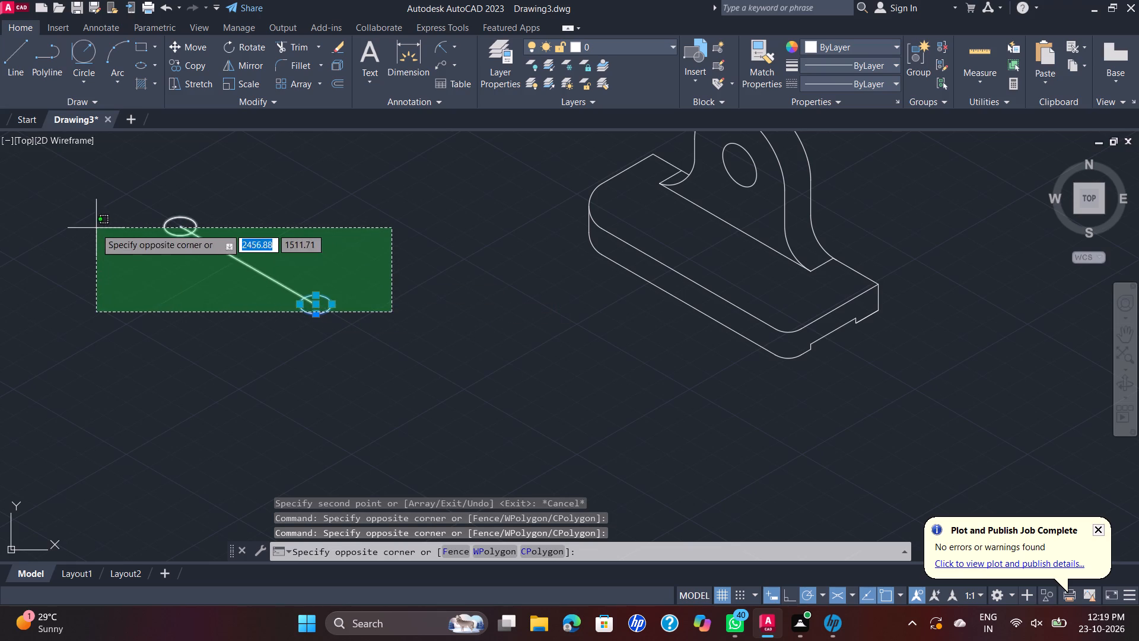
click(75, 210)
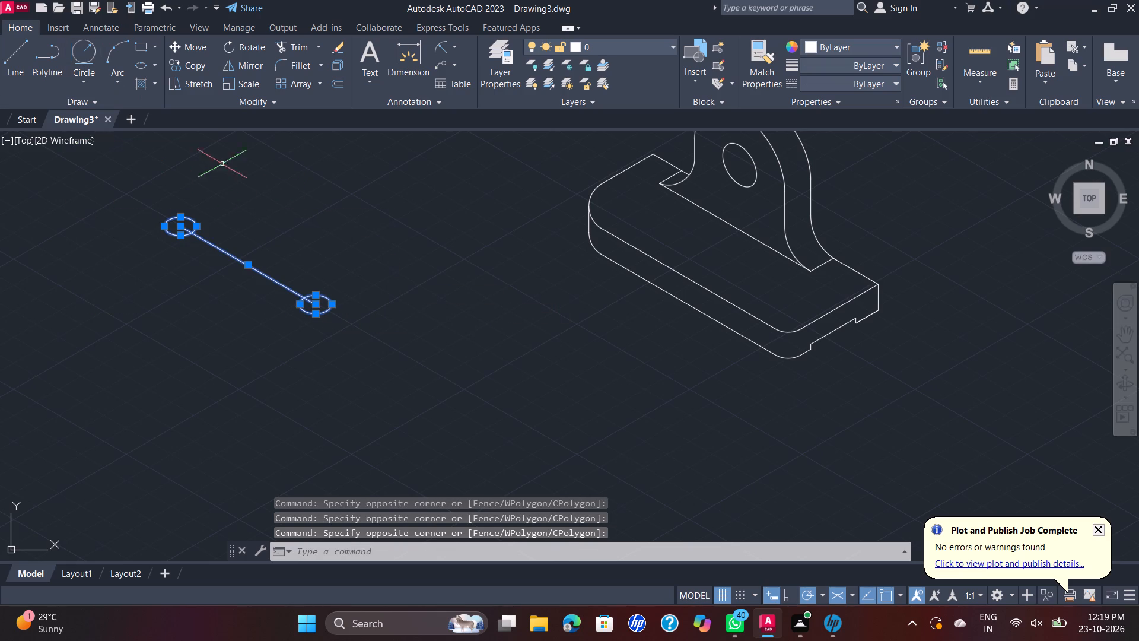
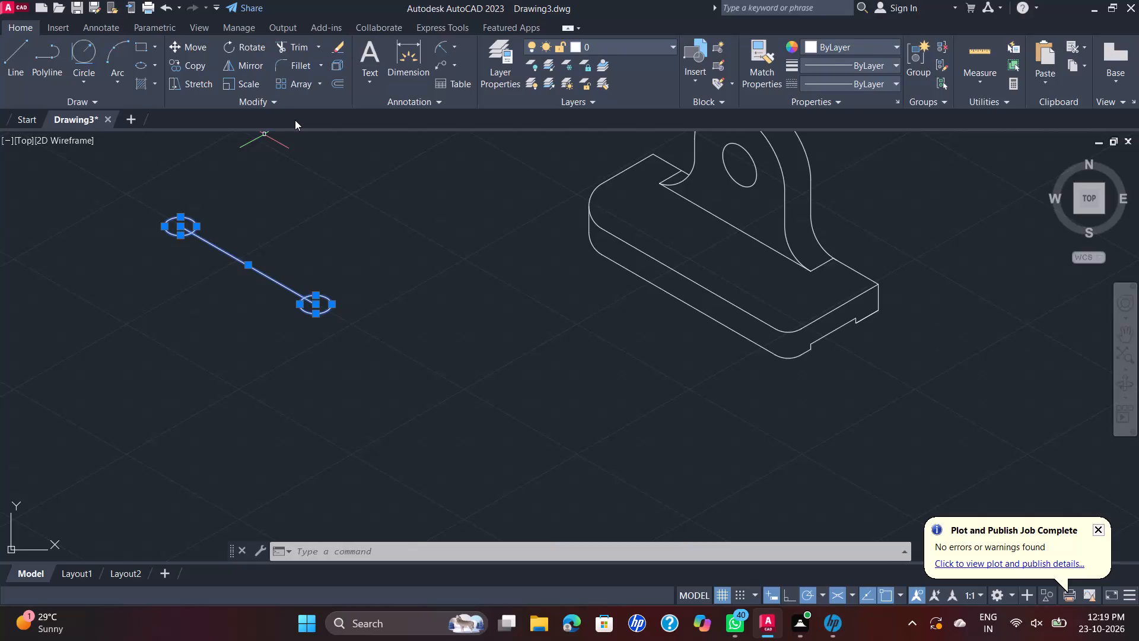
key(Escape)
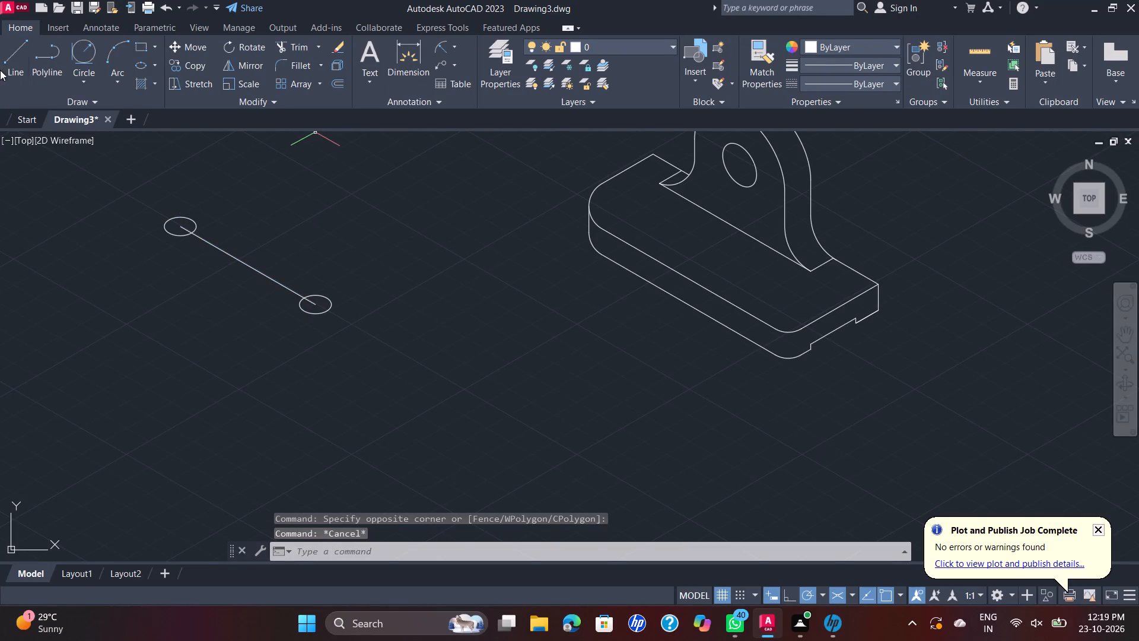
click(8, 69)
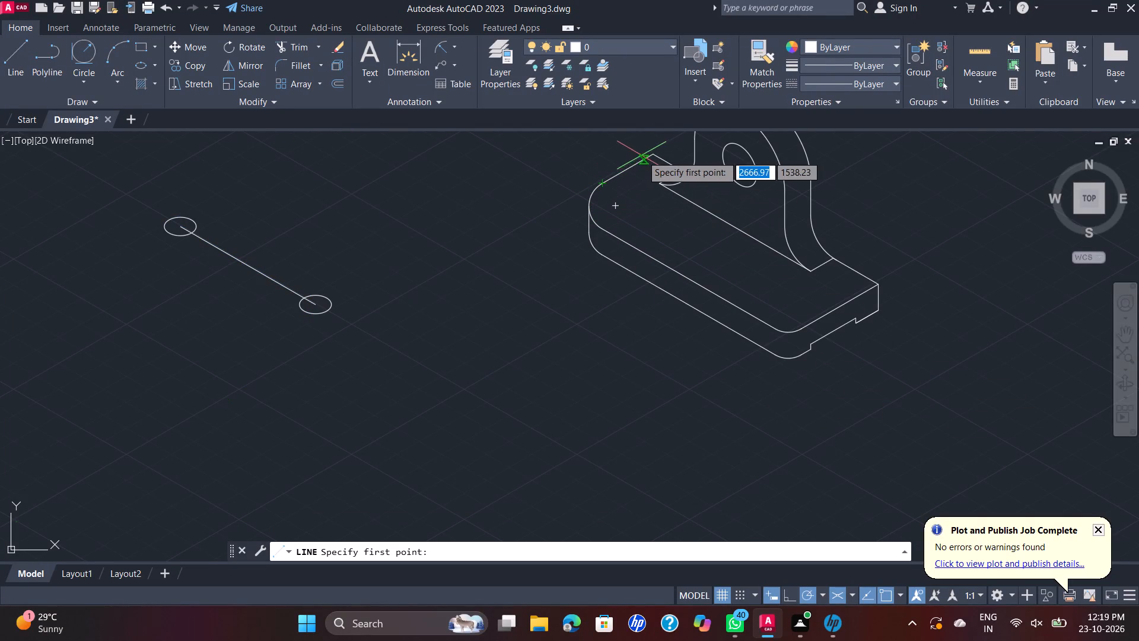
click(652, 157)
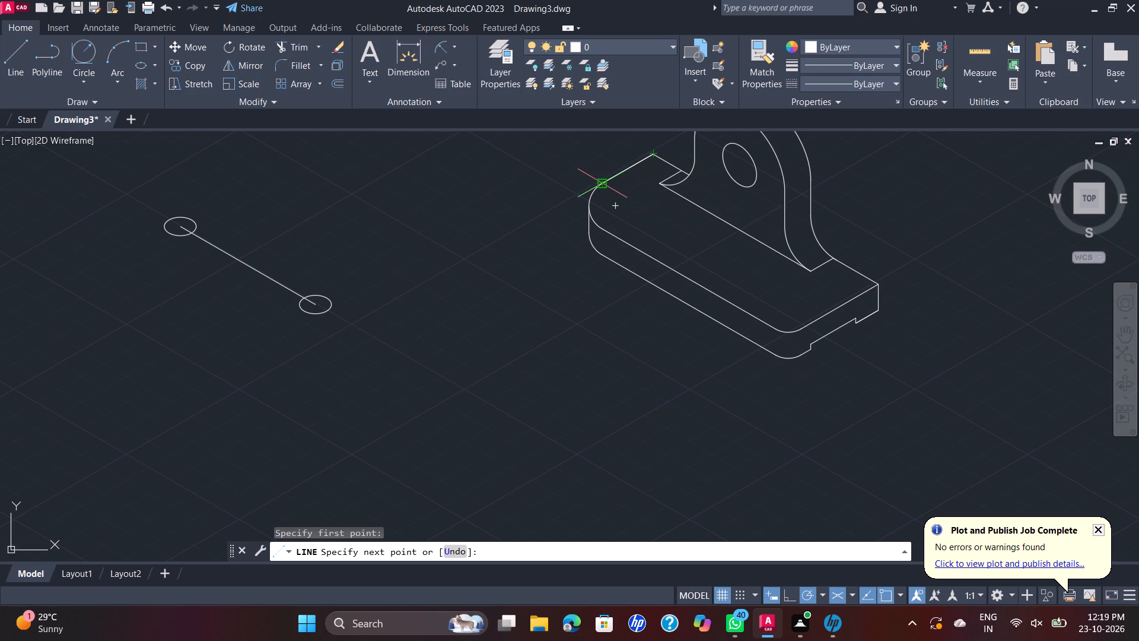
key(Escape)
Draw a 10 mm line at 210° from the midpoint of the upright's long front bottom edge onto the base's top face.
key(space)
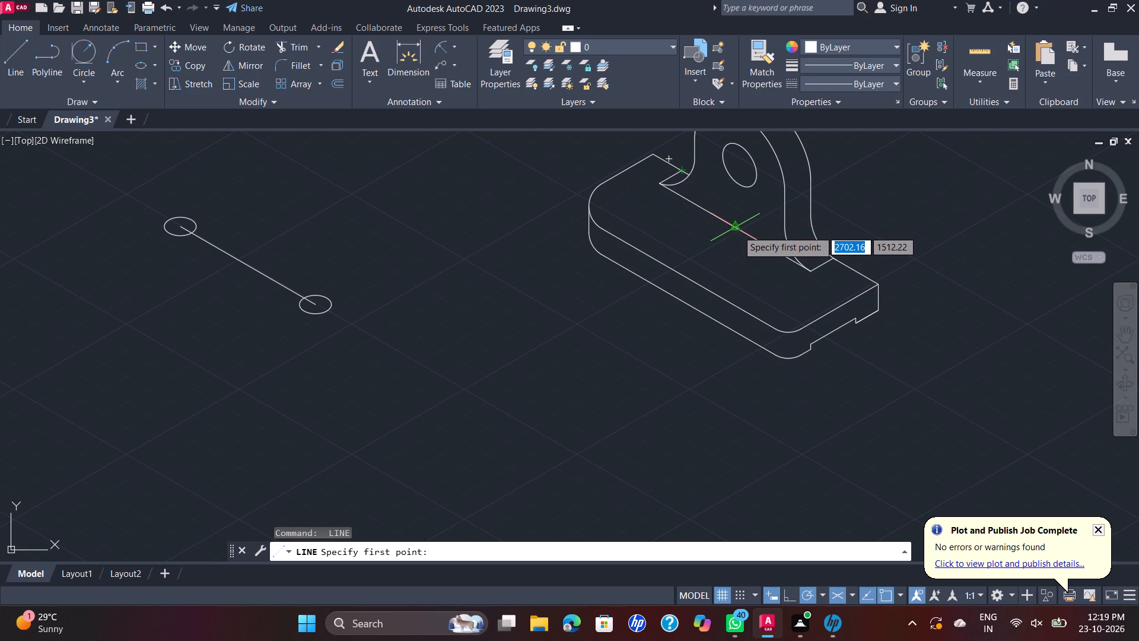
click(737, 230)
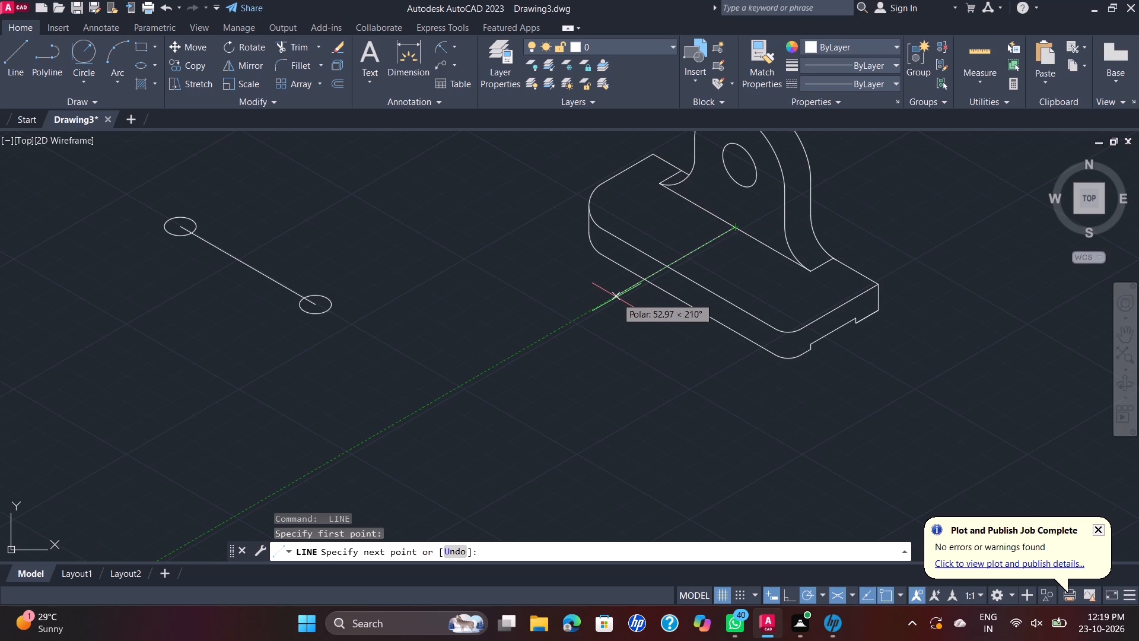
text(10)
key(Return)
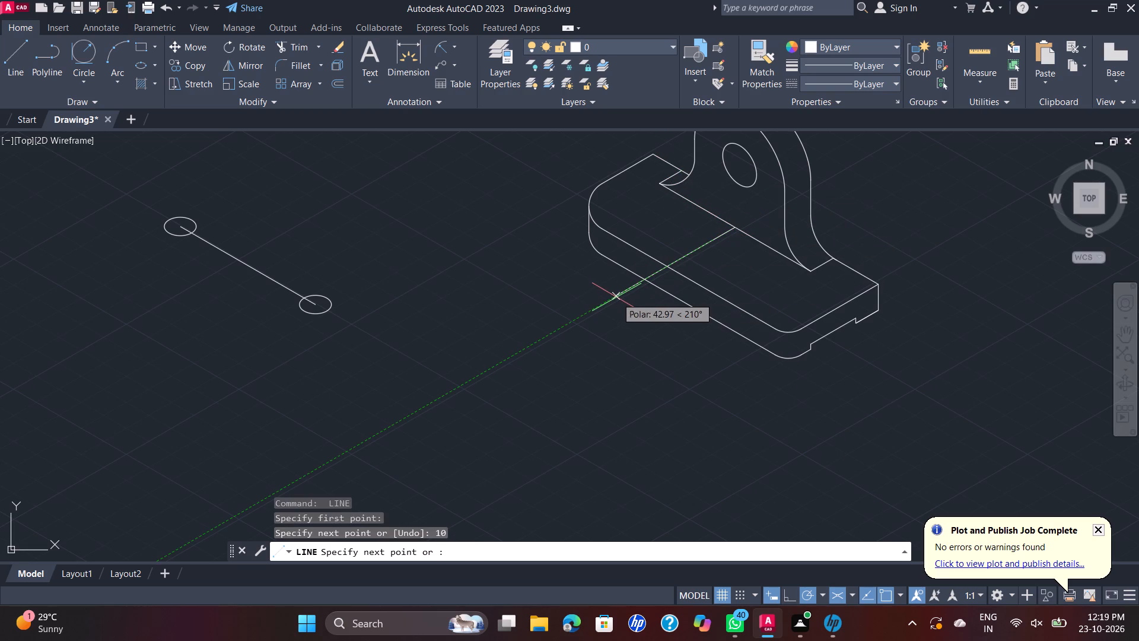
key(Escape)
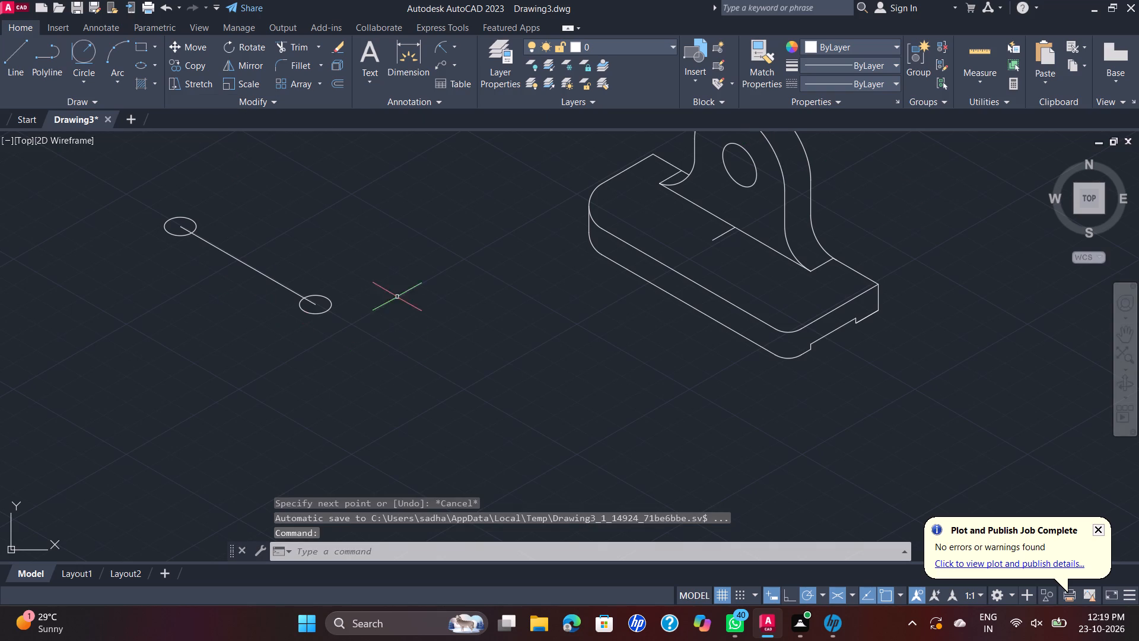
Move the 60 mm line and its two isocircles from the line's midpoint to the free end of the 10 mm line on the base.
drag(394, 292, 386, 290)
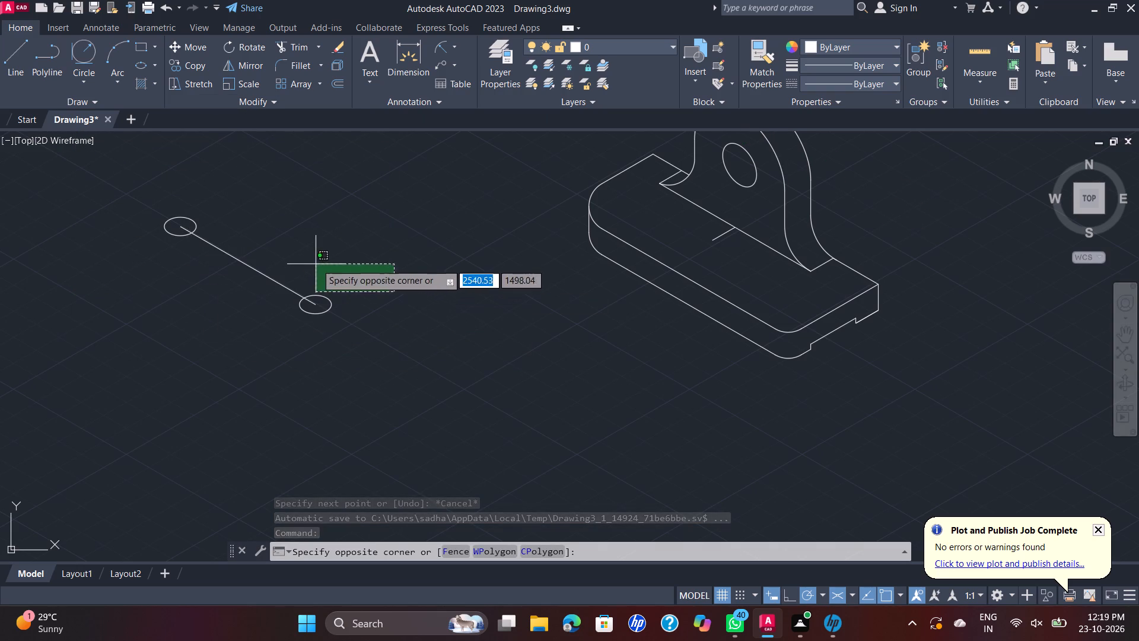
click(320, 261)
drag(403, 338, 361, 320)
click(125, 196)
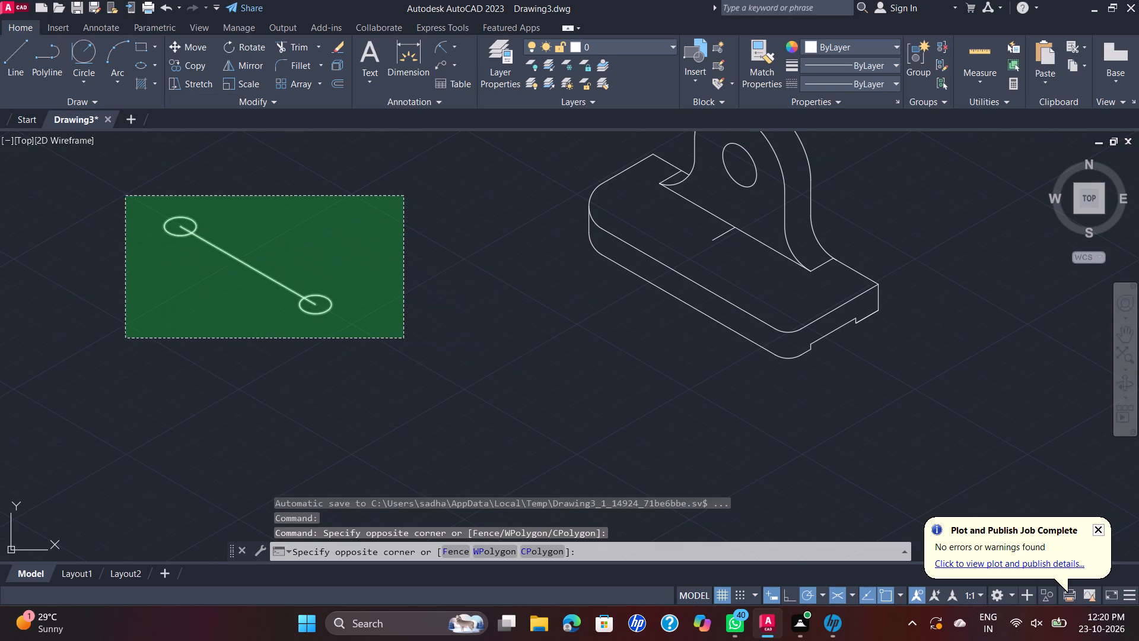
click(193, 47)
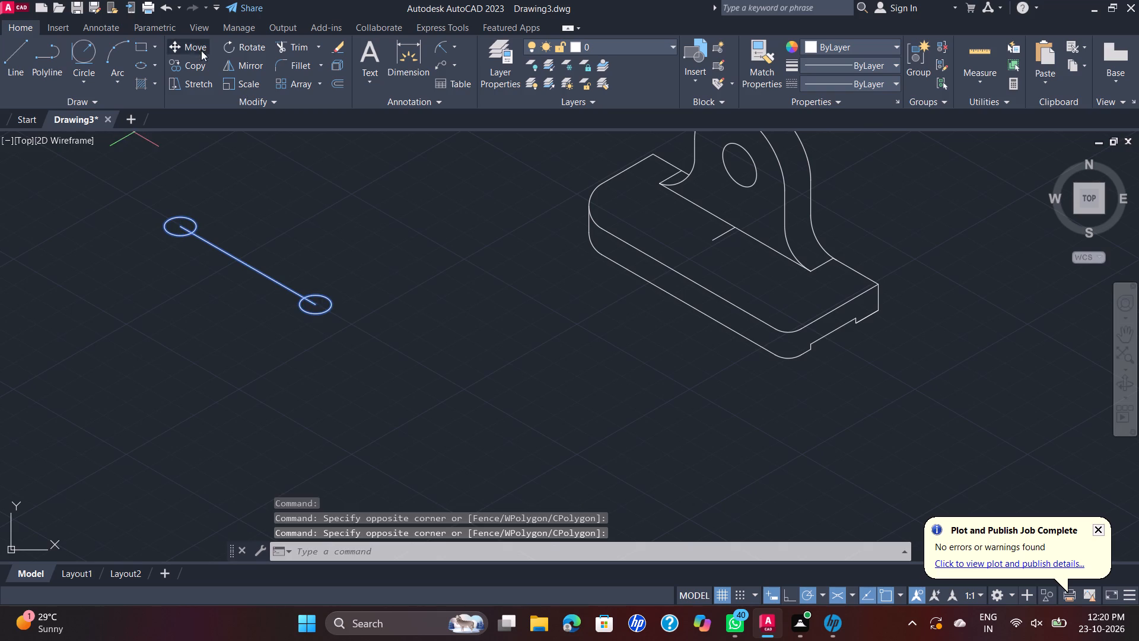
click(246, 266)
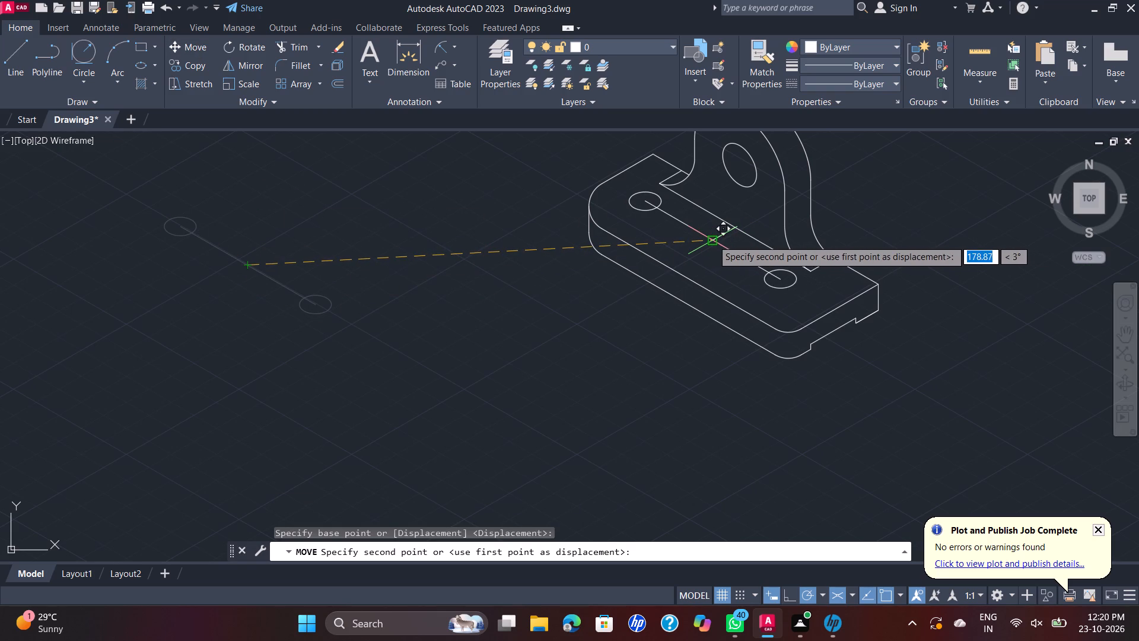
click(713, 239)
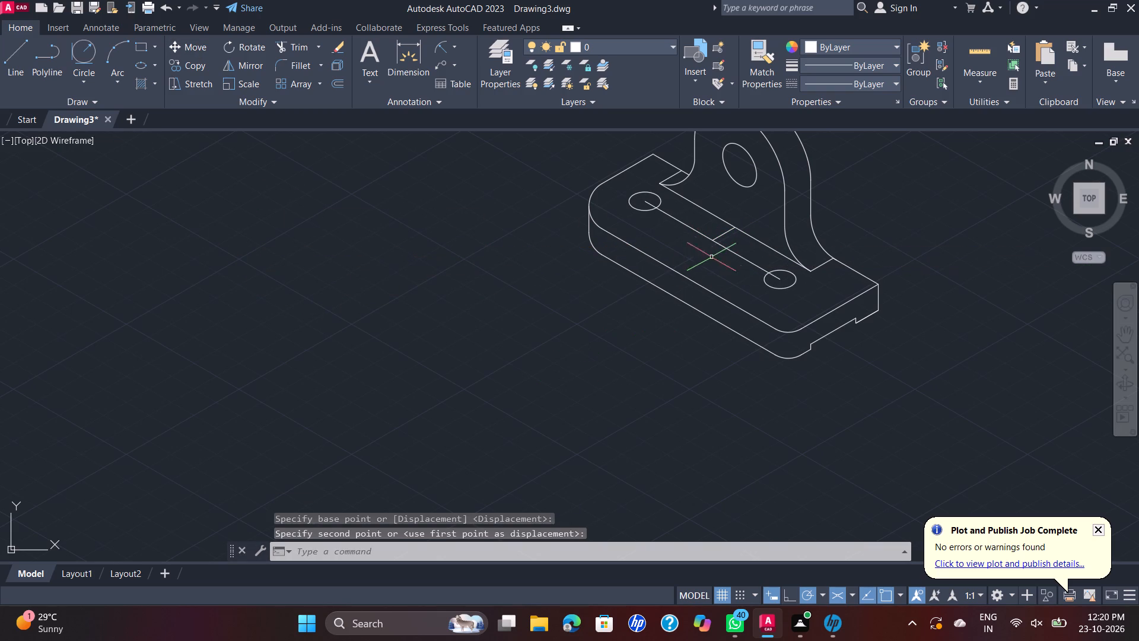
Delete the 60 mm and 10 mm construction lines from the base's top face, keeping the two isocircles.
click(728, 248)
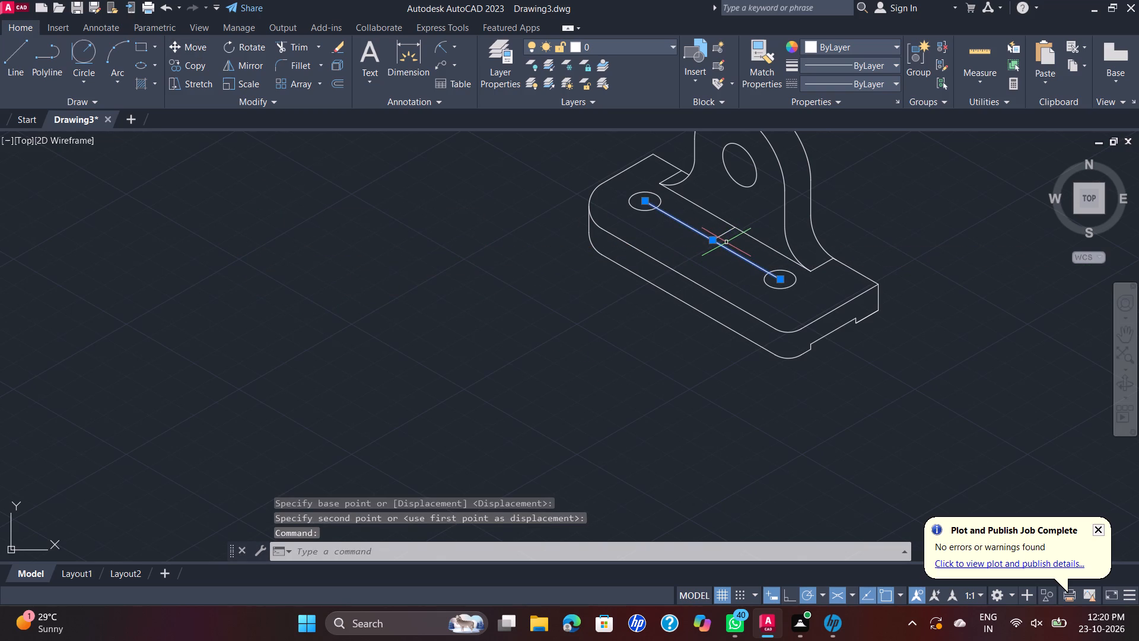
click(727, 242)
click(707, 226)
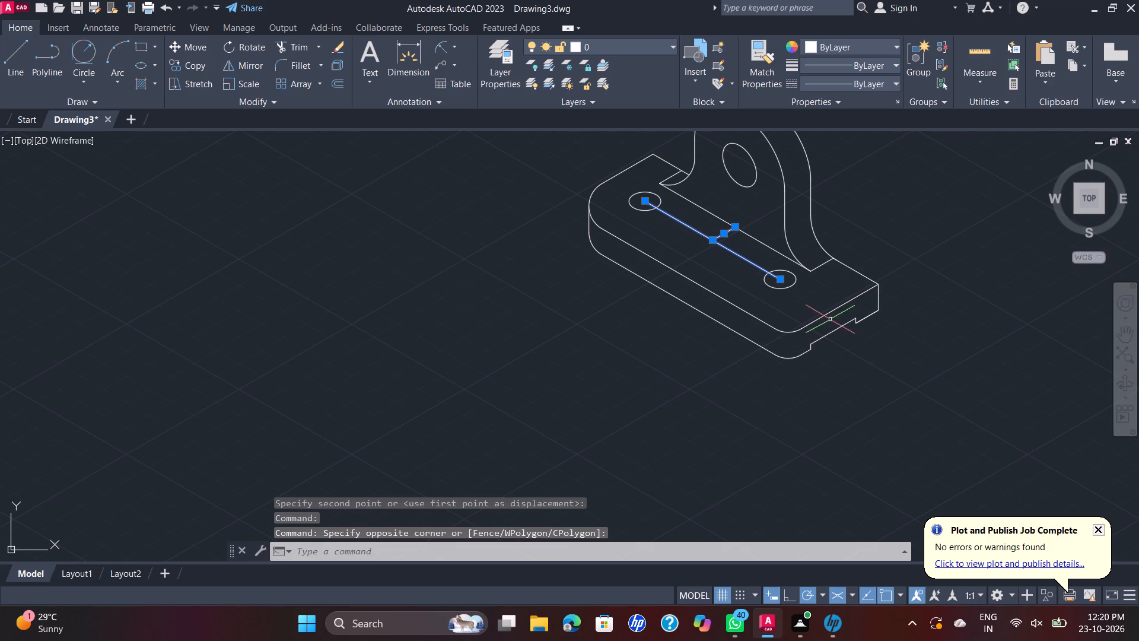
key(Delete)
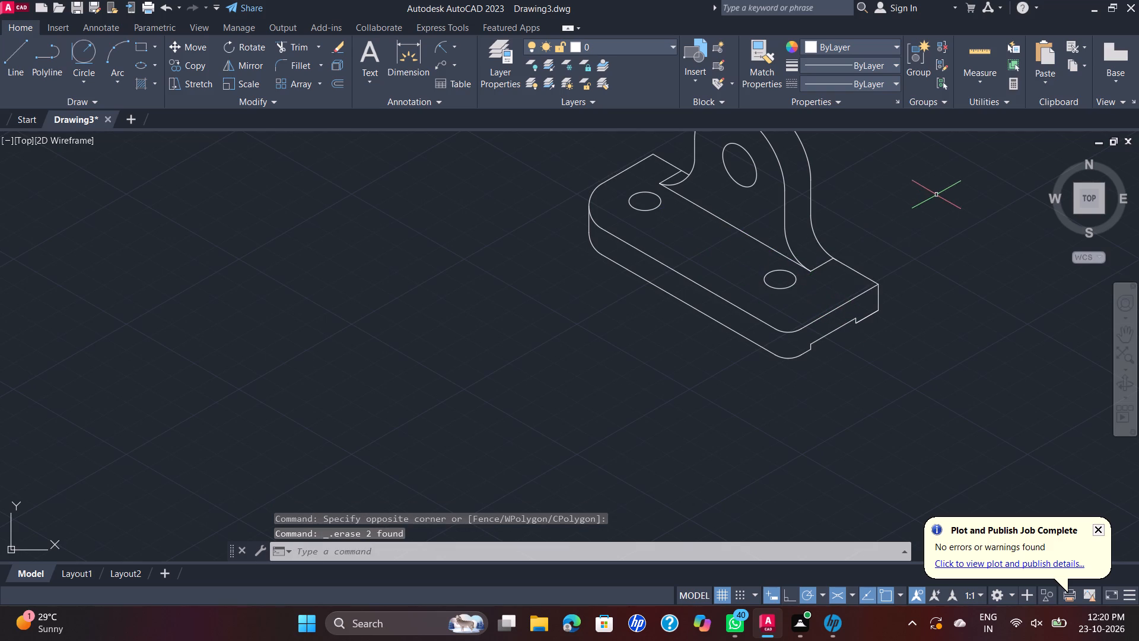
Examine the whole bracket and the placement of the two holes on its base.
middle_drag(918, 201, 834, 272)
scroll(820, 272, down, 1)
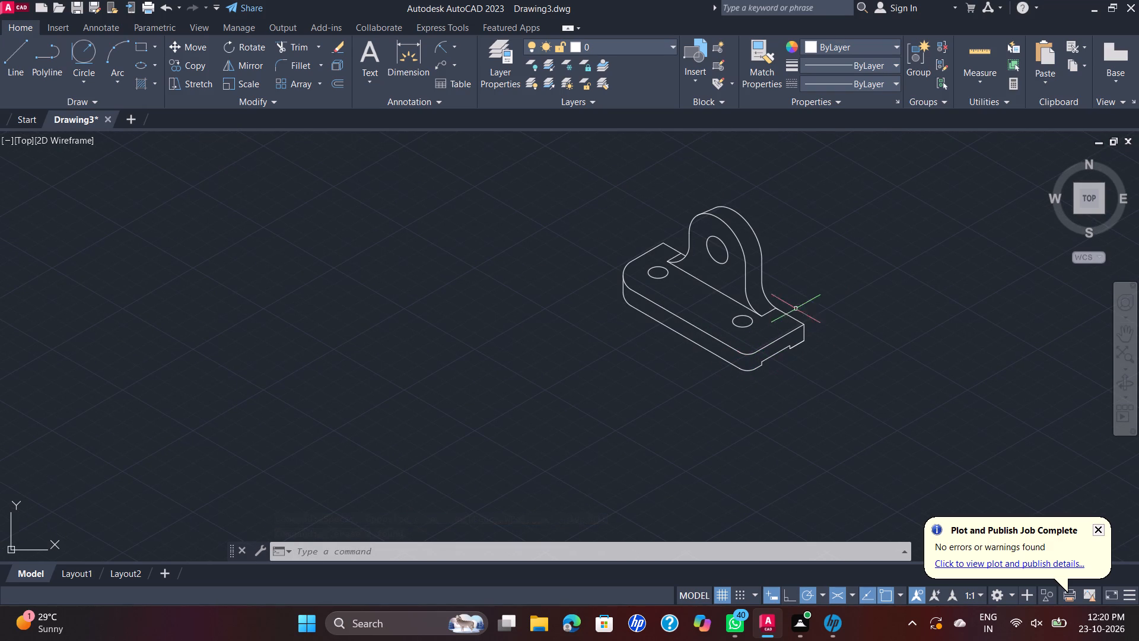
middle_drag(800, 278, 704, 308)
click(775, 220)
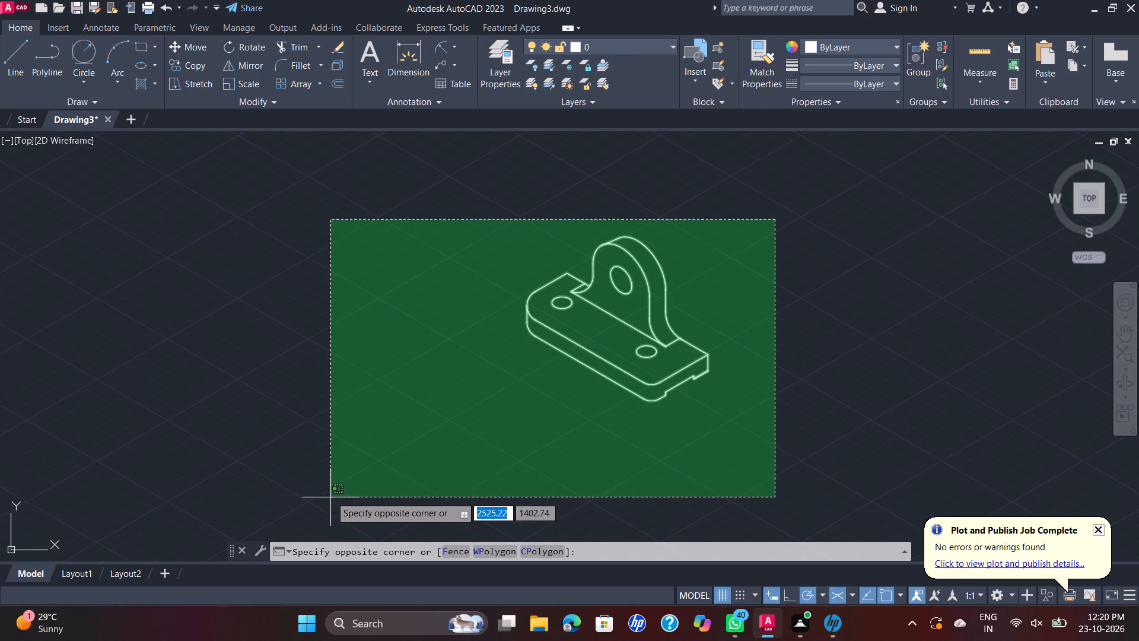
click(339, 472)
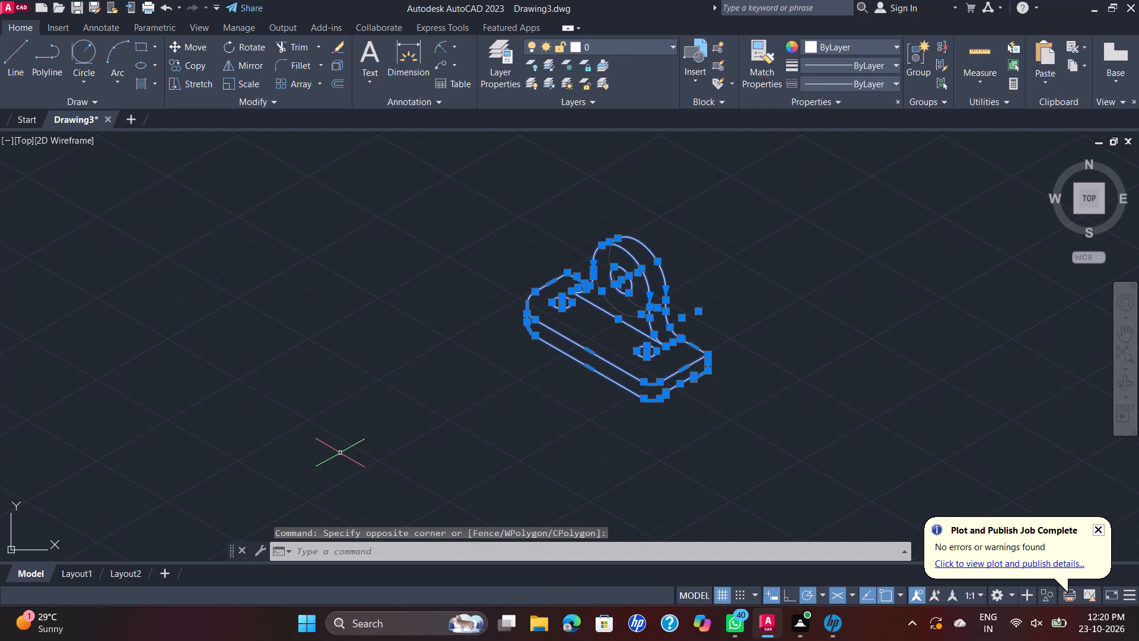
key(Escape)
scroll(629, 330, up, 2)
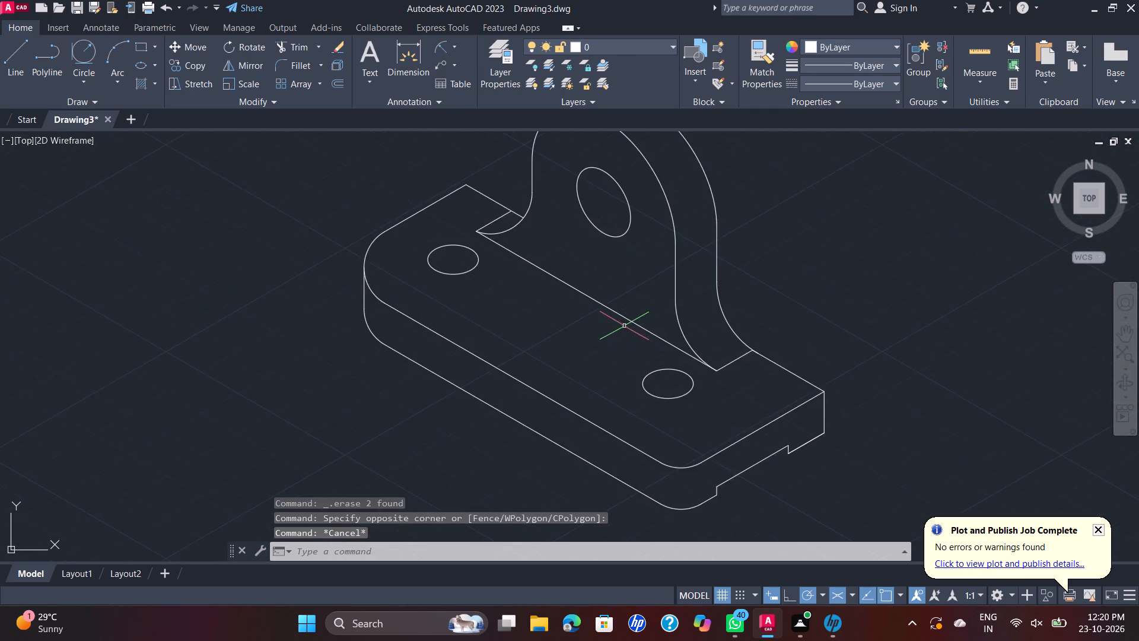
scroll(623, 325, down, 1)
middle_drag(610, 321, 601, 321)
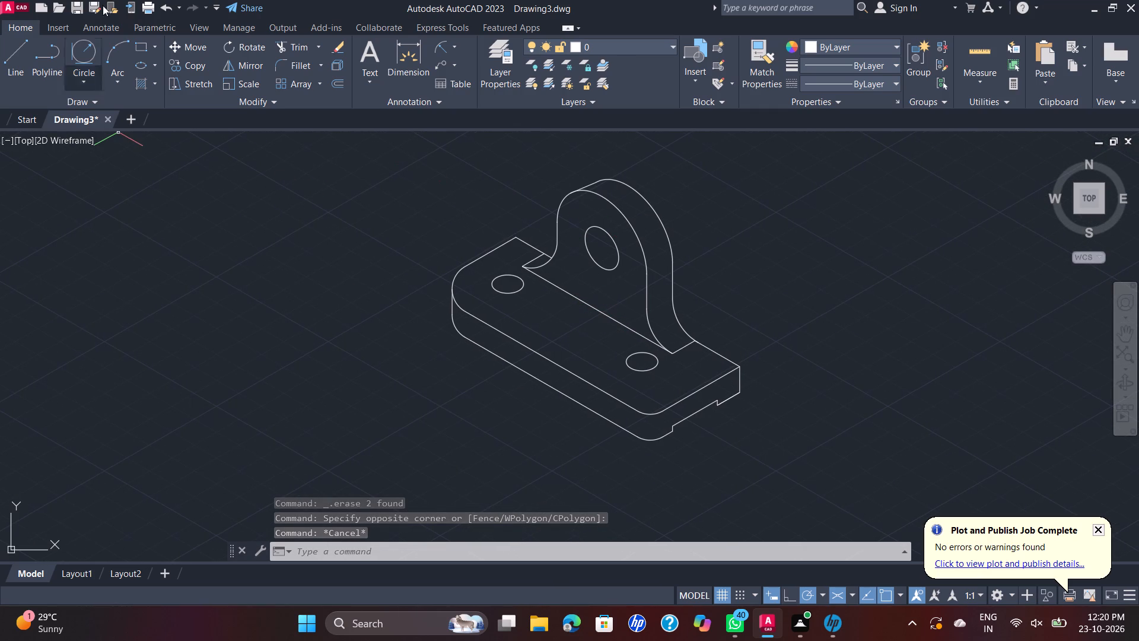
Measure the short 30° edge at the upper-left foot of the upright with an aligned dimension, without placing it.
click(459, 42)
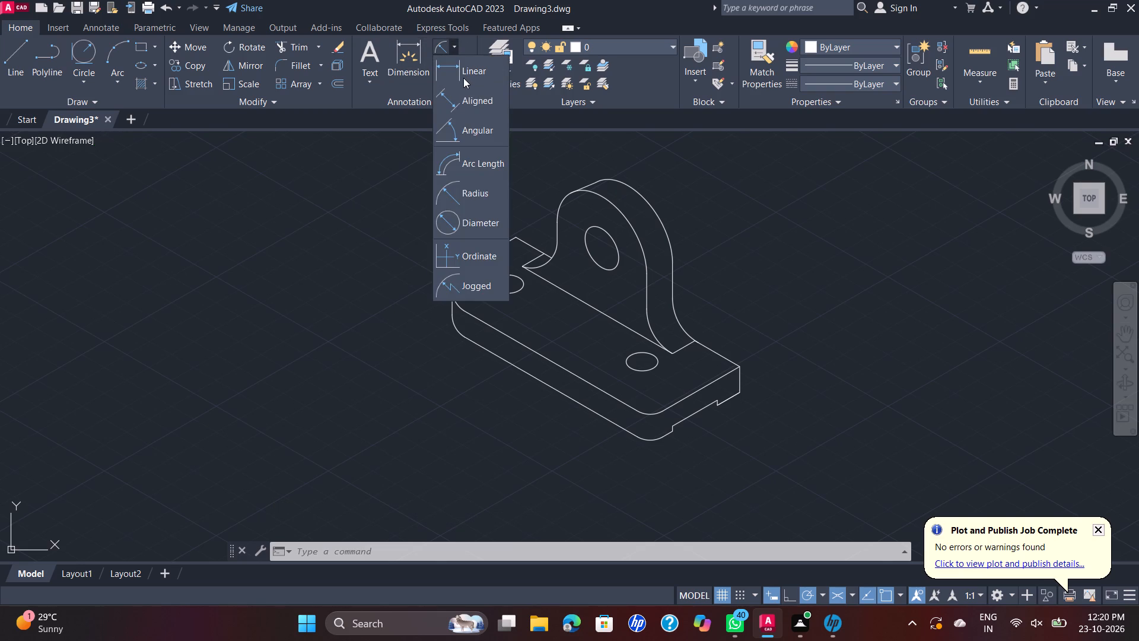
click(490, 102)
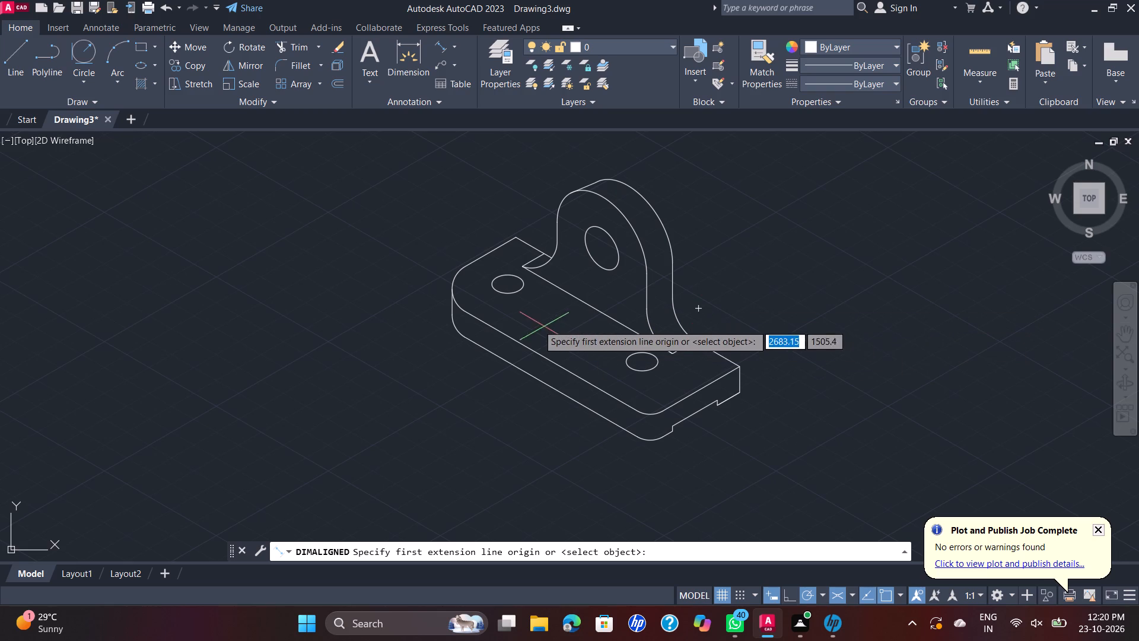
scroll(532, 269, up, 2)
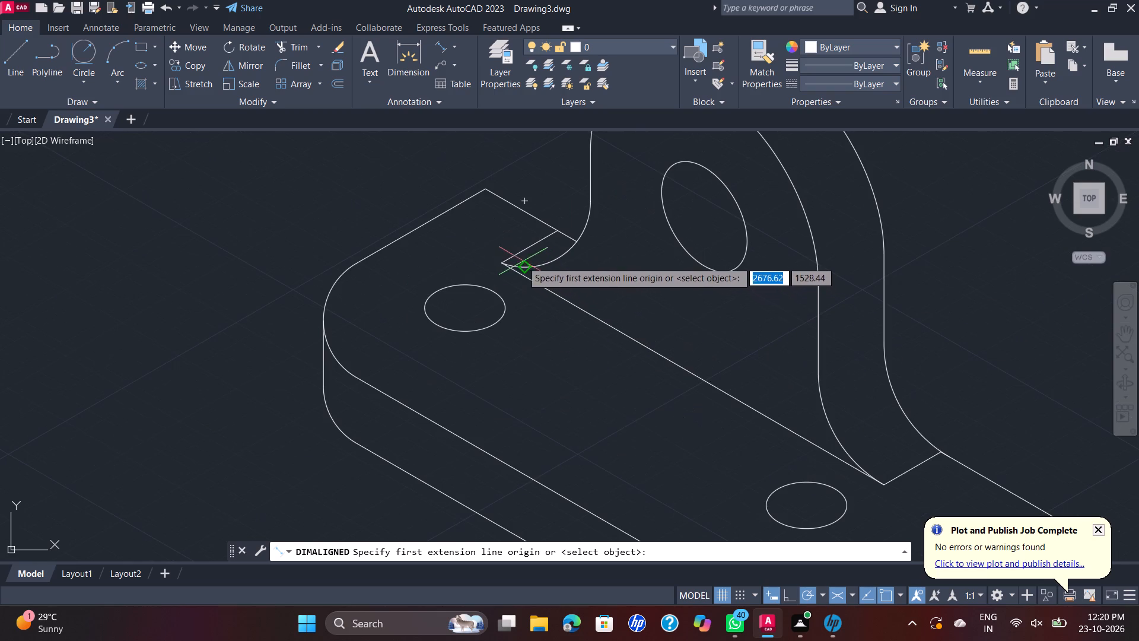
click(502, 262)
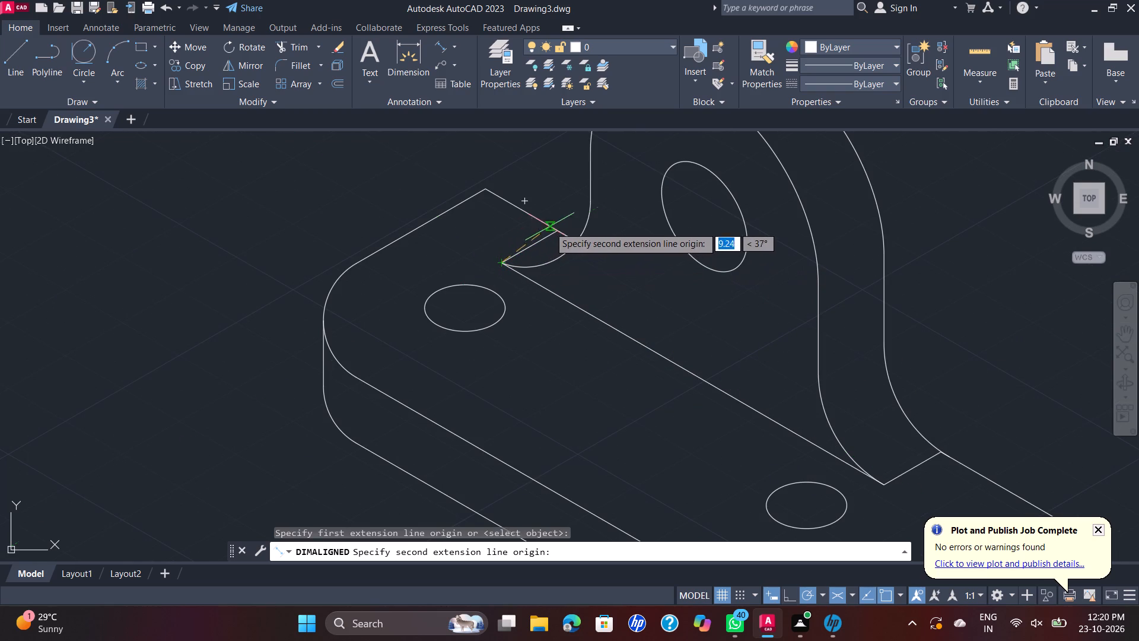
click(555, 228)
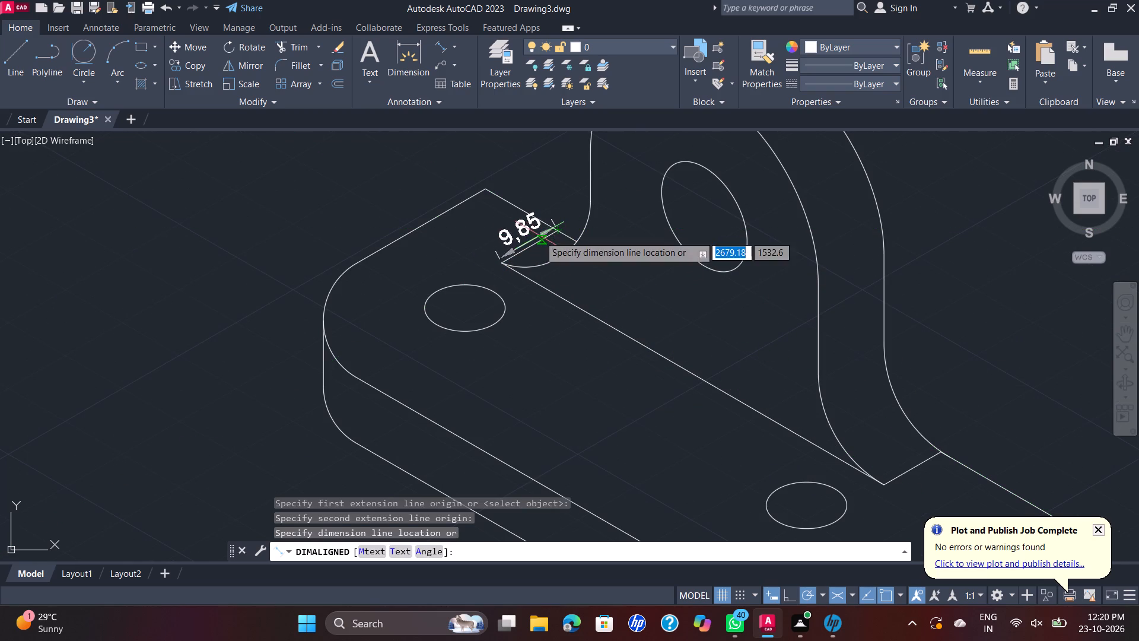
key(Escape)
key(space)
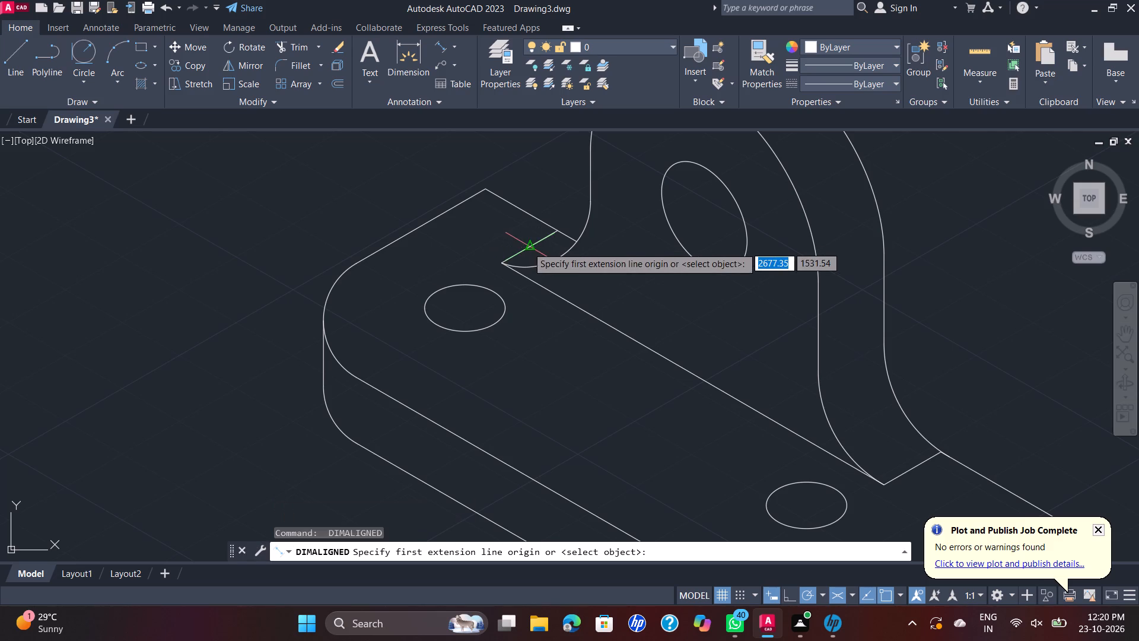
scroll(532, 250, up, 2)
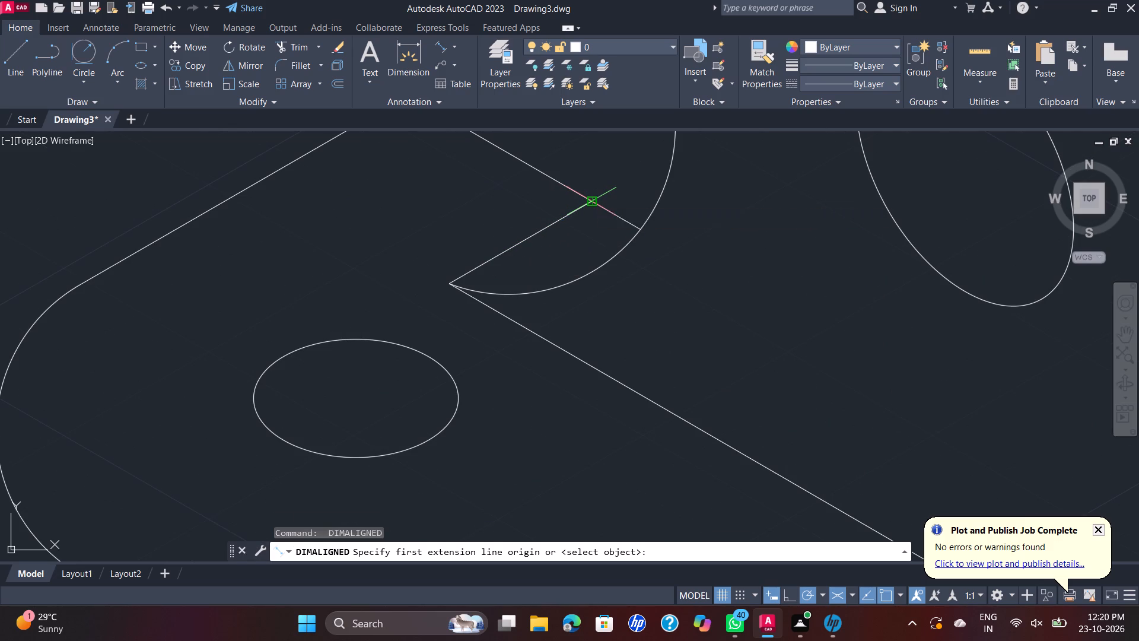
click(589, 200)
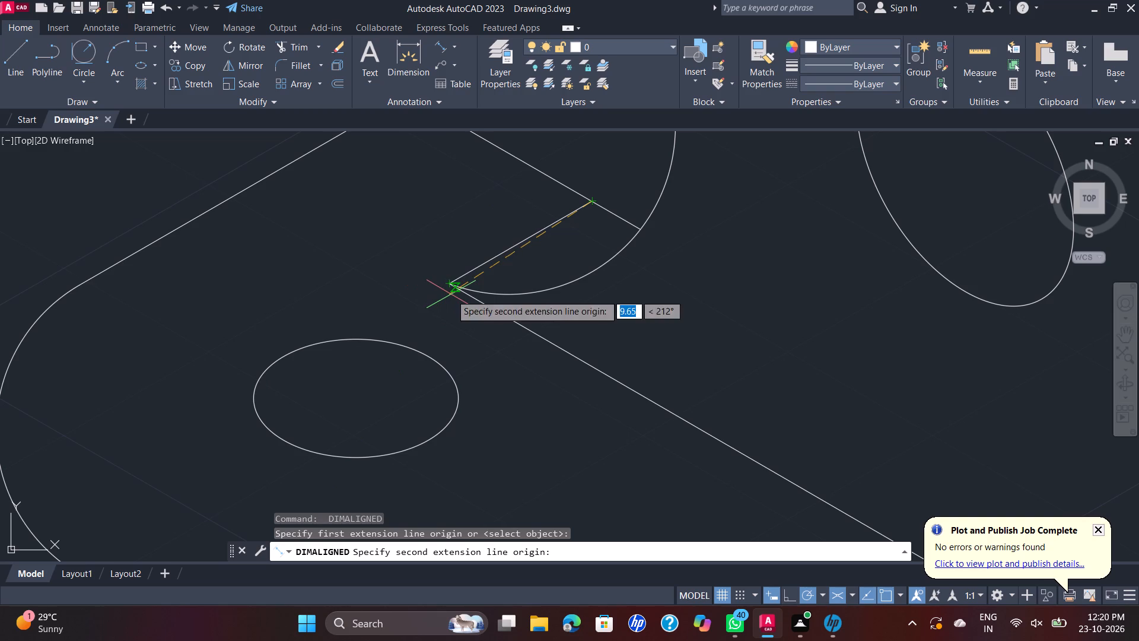
key(Escape)
Measure the short 30° edge at the upright's lower-right foot with an aligned dimension, without placing it.
scroll(702, 263, down, 2)
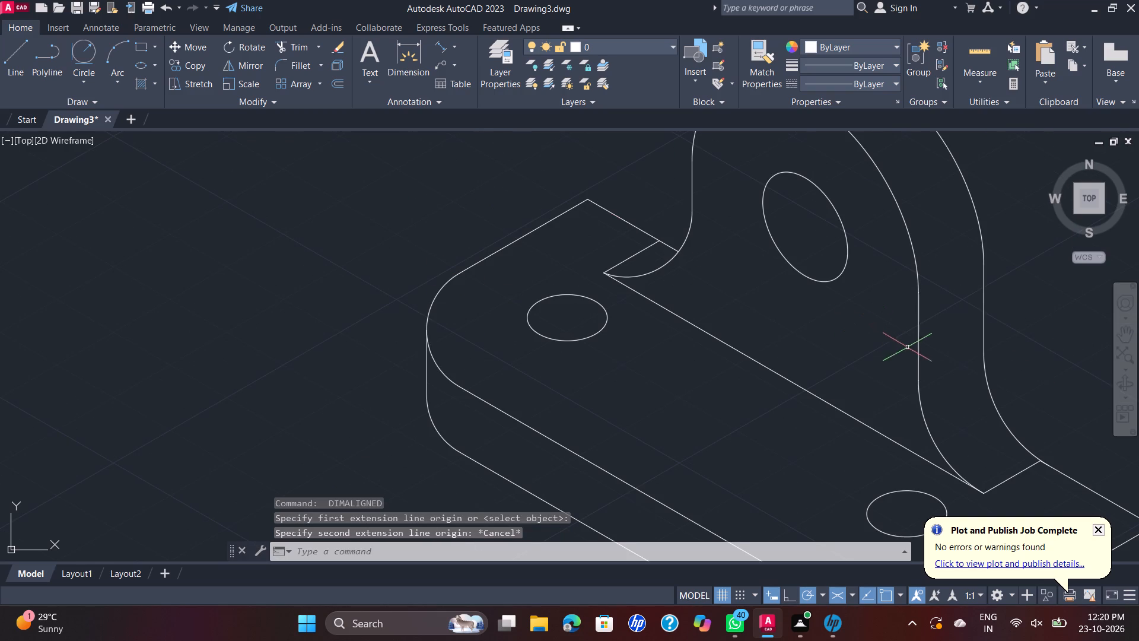
middle_drag(1011, 389, 836, 330)
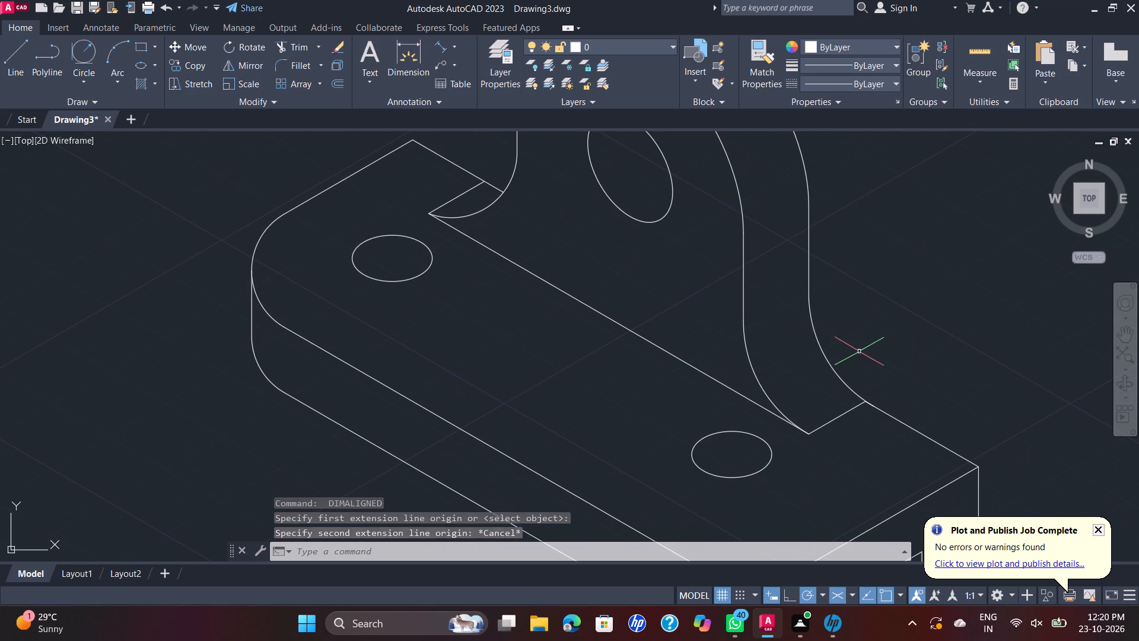
key(space)
click(804, 434)
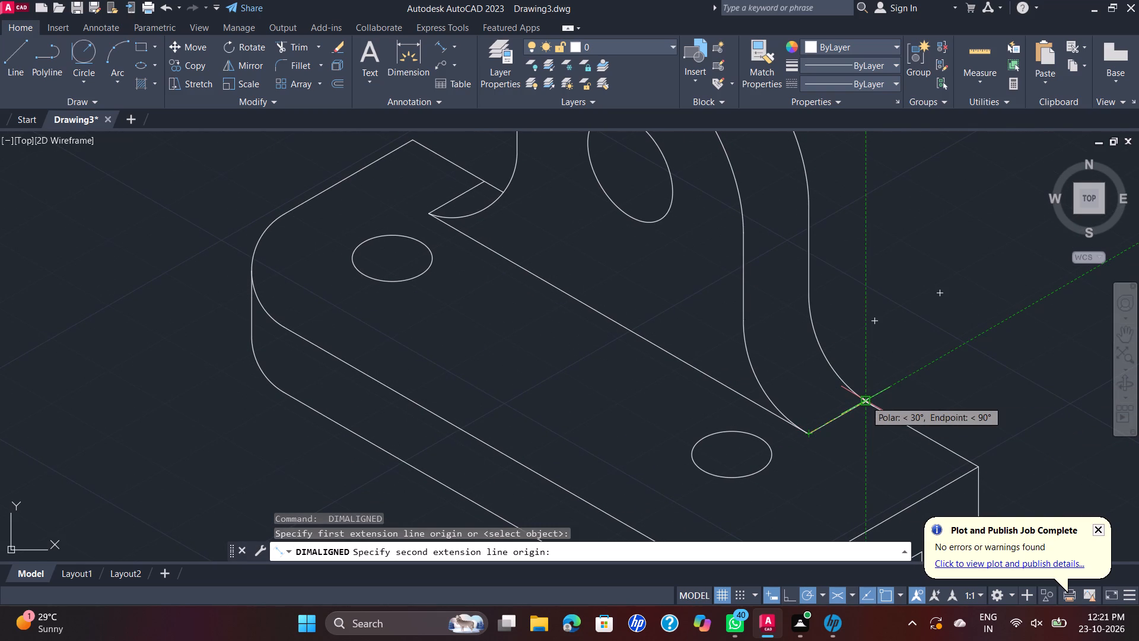
click(866, 401)
key(Escape)
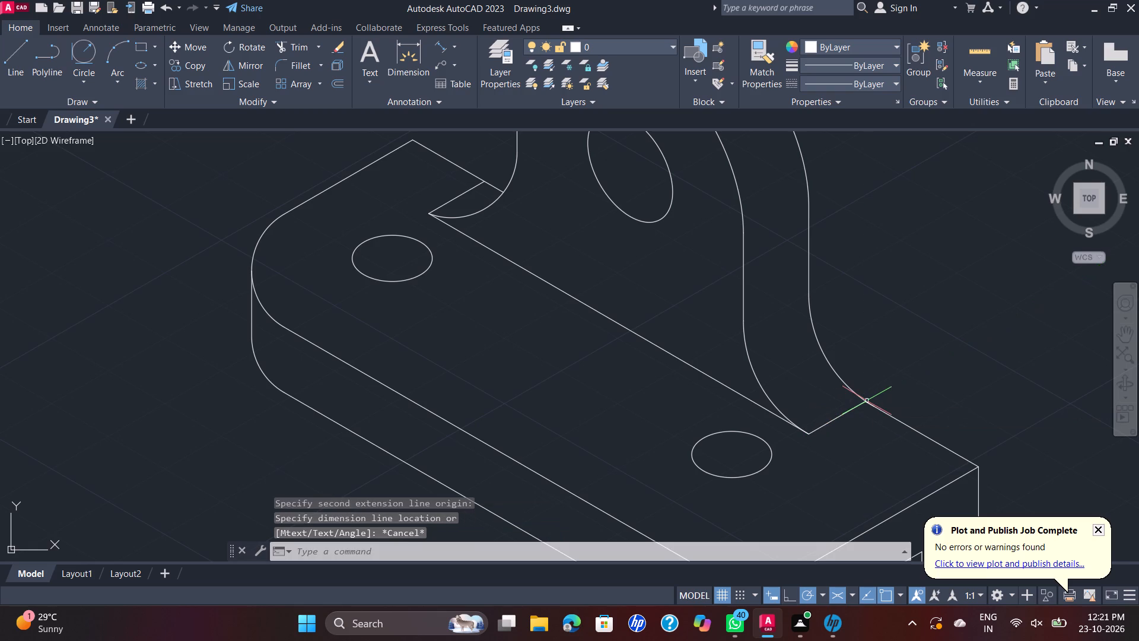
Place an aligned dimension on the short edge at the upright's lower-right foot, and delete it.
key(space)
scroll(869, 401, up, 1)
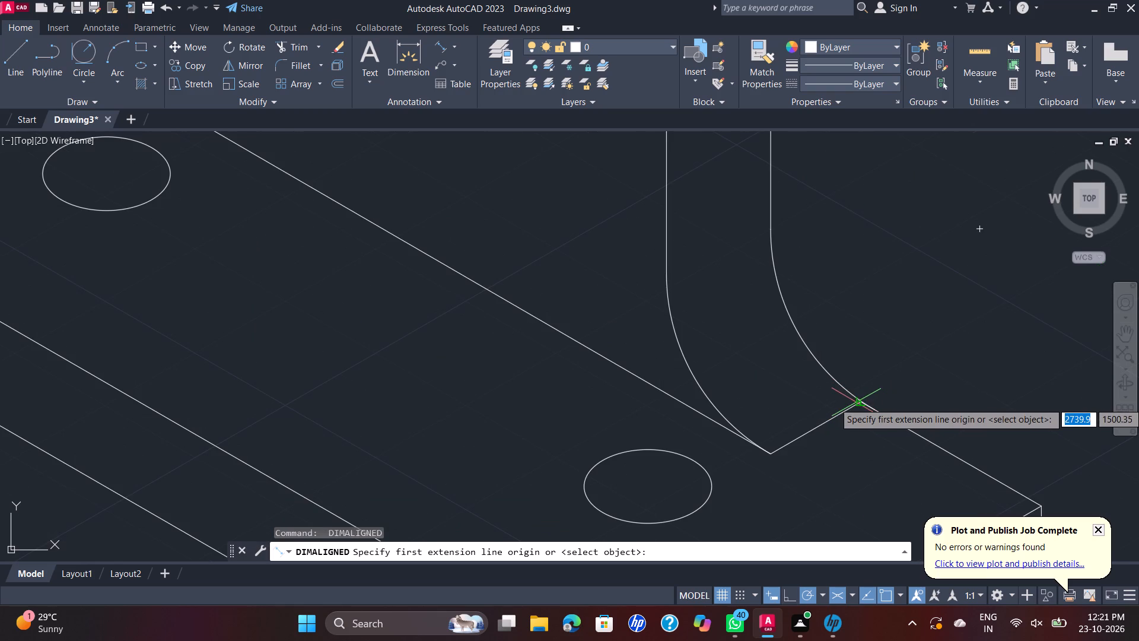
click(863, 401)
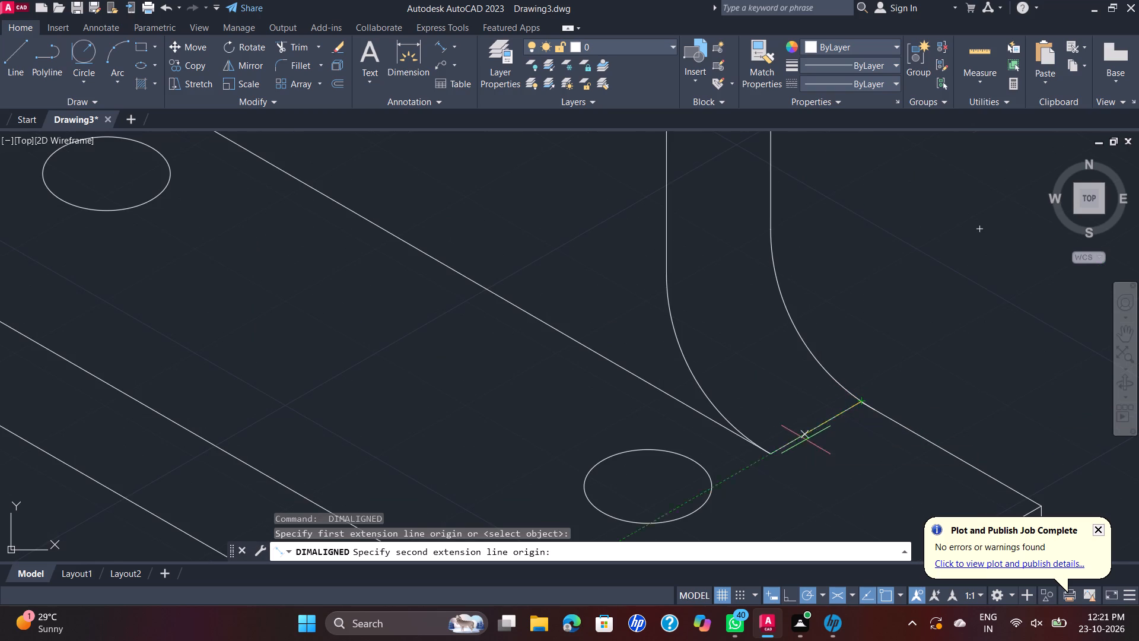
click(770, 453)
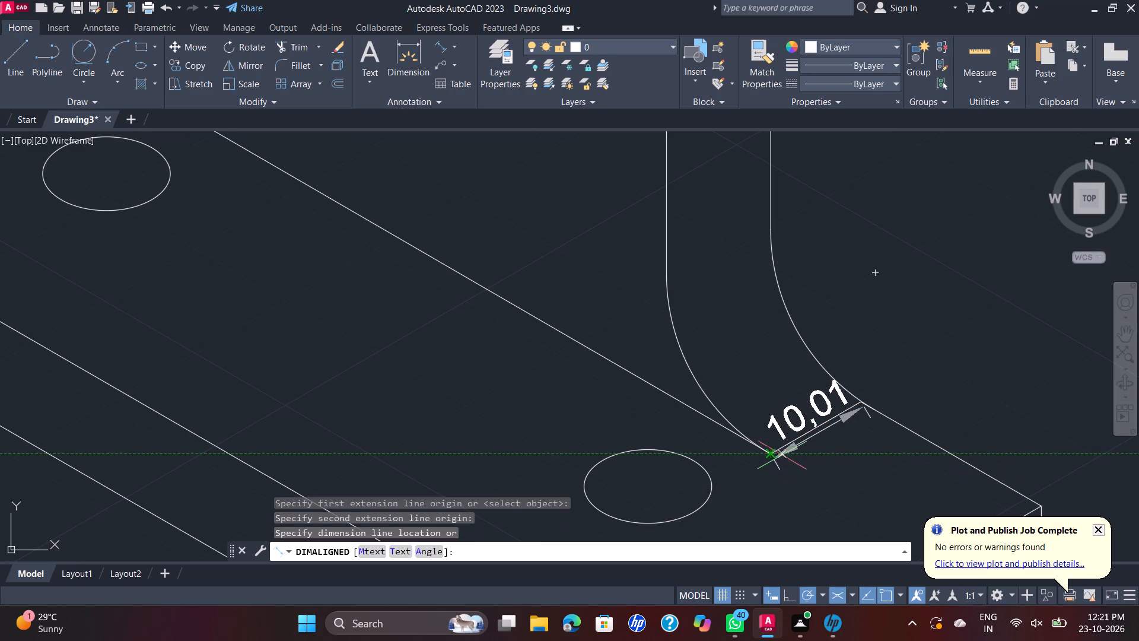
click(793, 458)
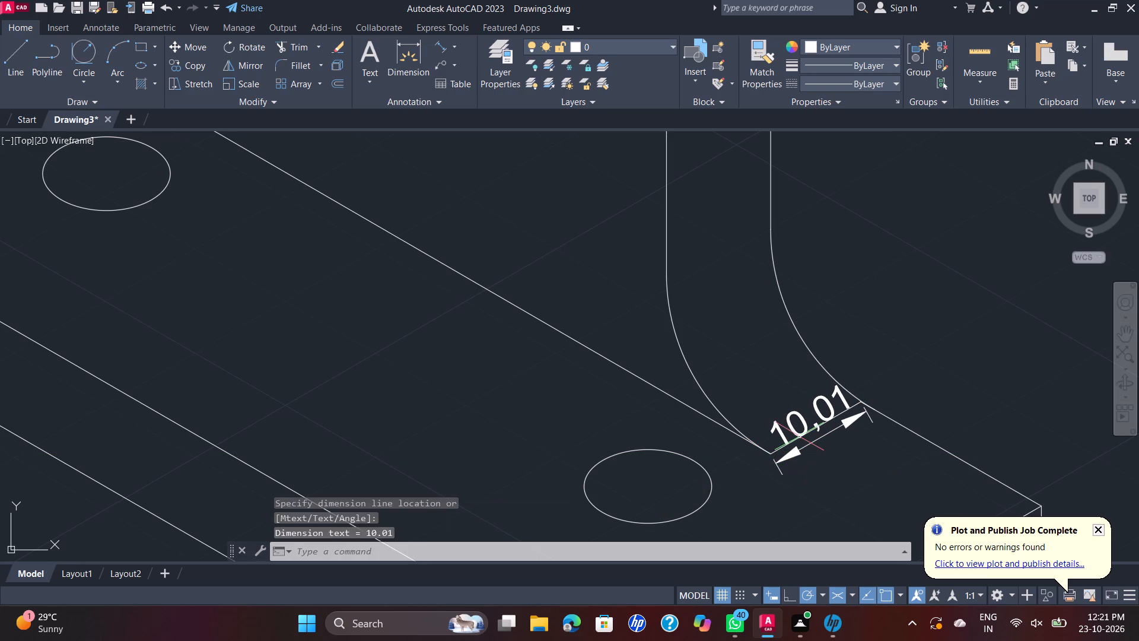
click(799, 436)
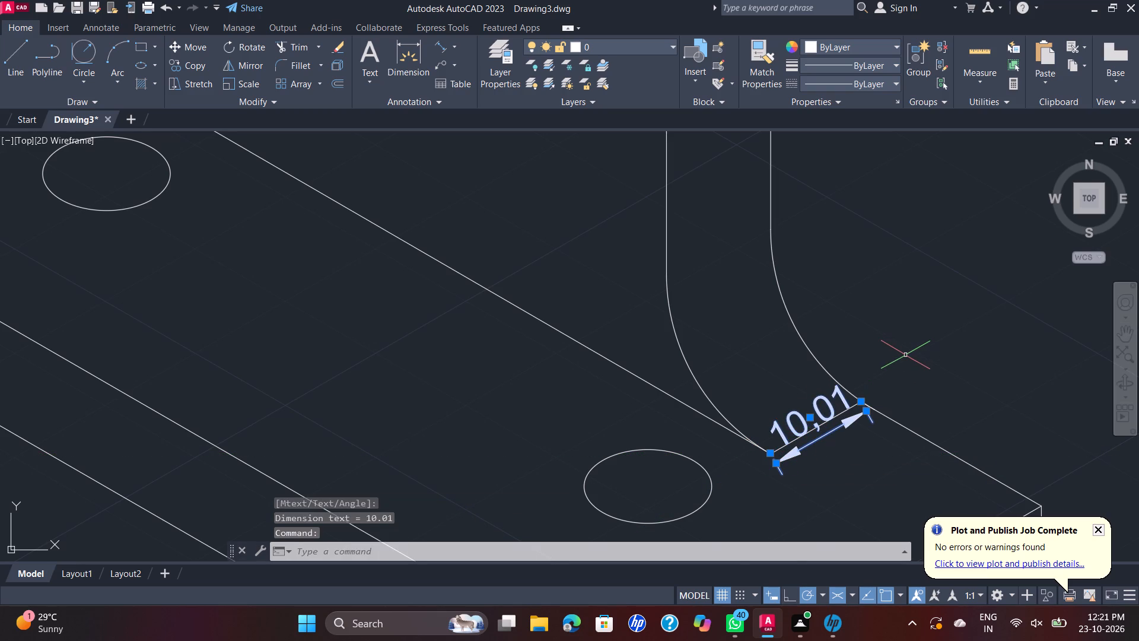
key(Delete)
Dimension the upright's thickness along the short 30° edge at its lower-right foot with the general Dimension command.
scroll(905, 353, down, 2)
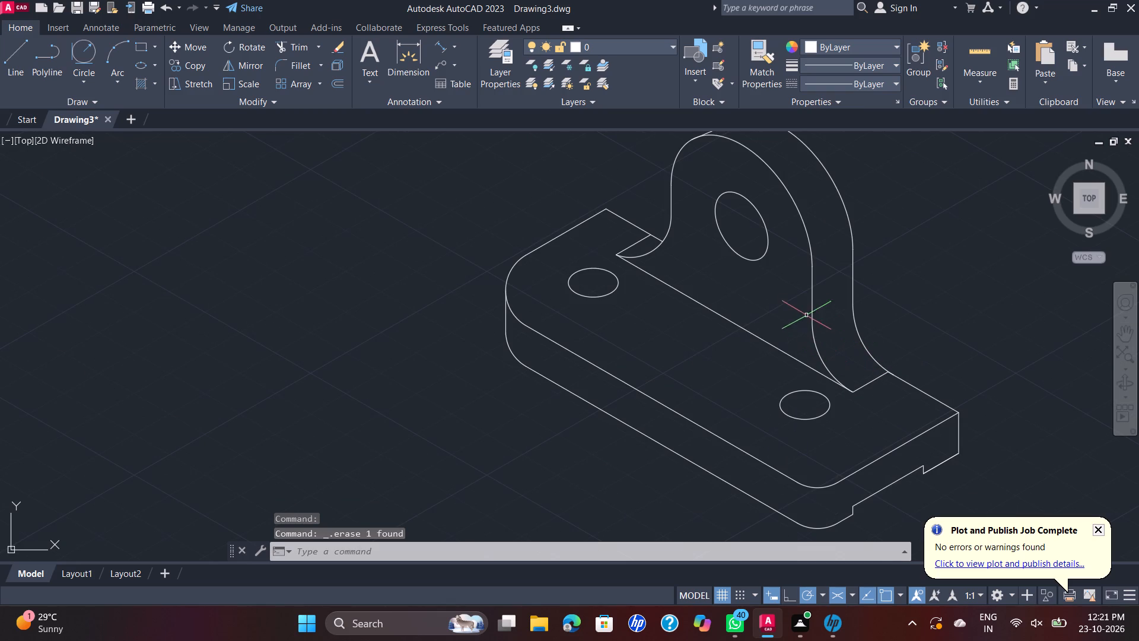
middle_drag(877, 277, 856, 296)
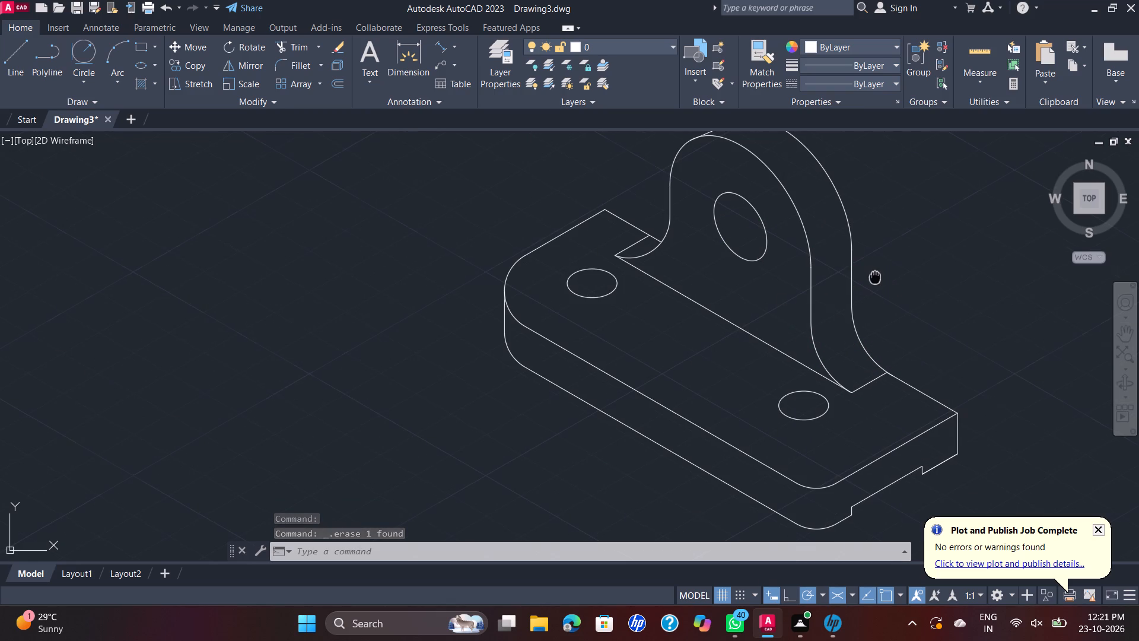
middle_drag(856, 296, 839, 323)
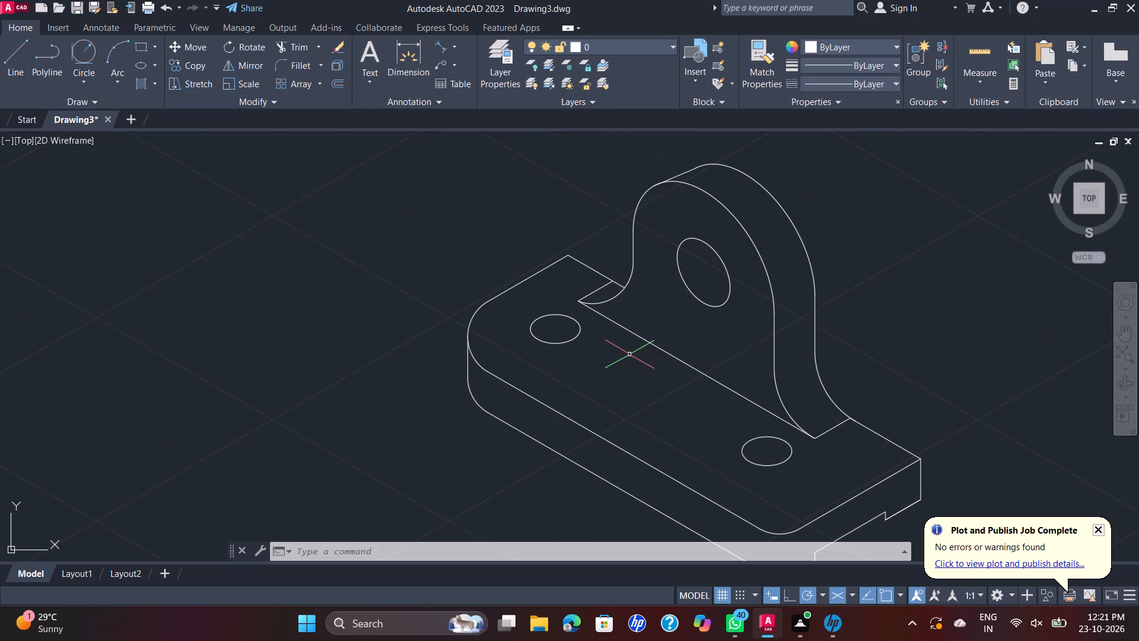
scroll(629, 354, down, 1)
middle_drag(624, 348, 600, 303)
key(space)
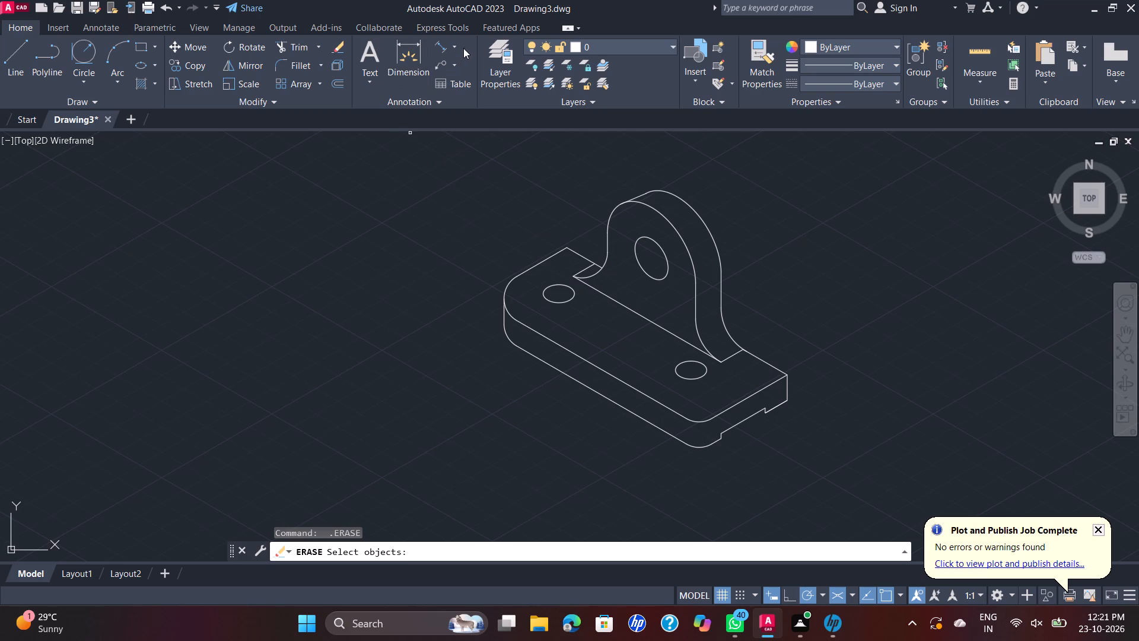
key(Escape)
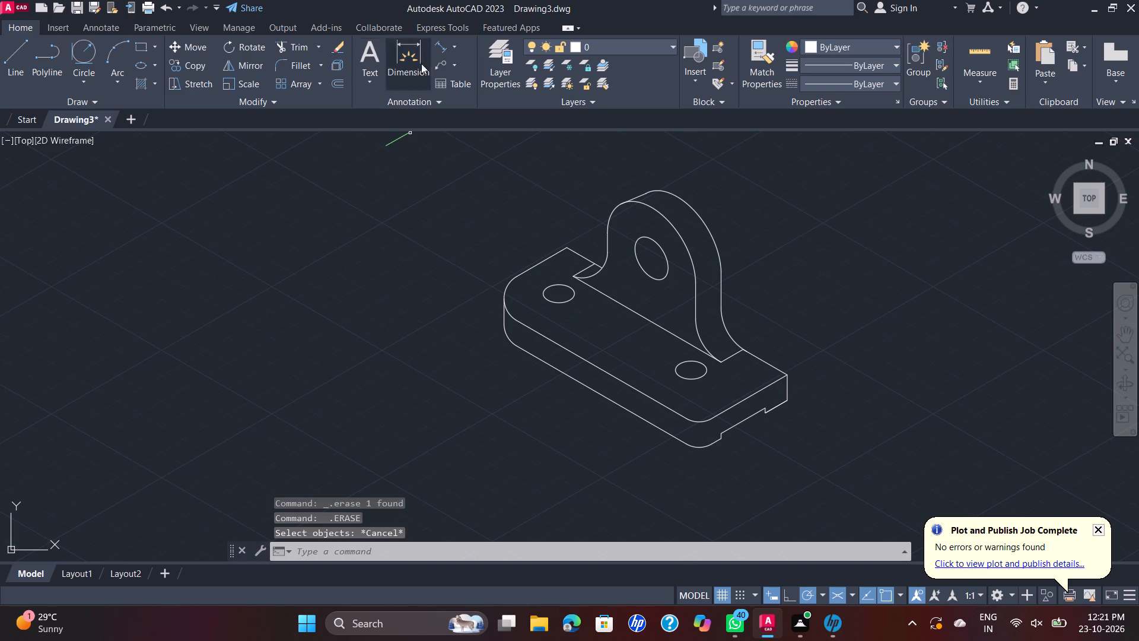
click(453, 44)
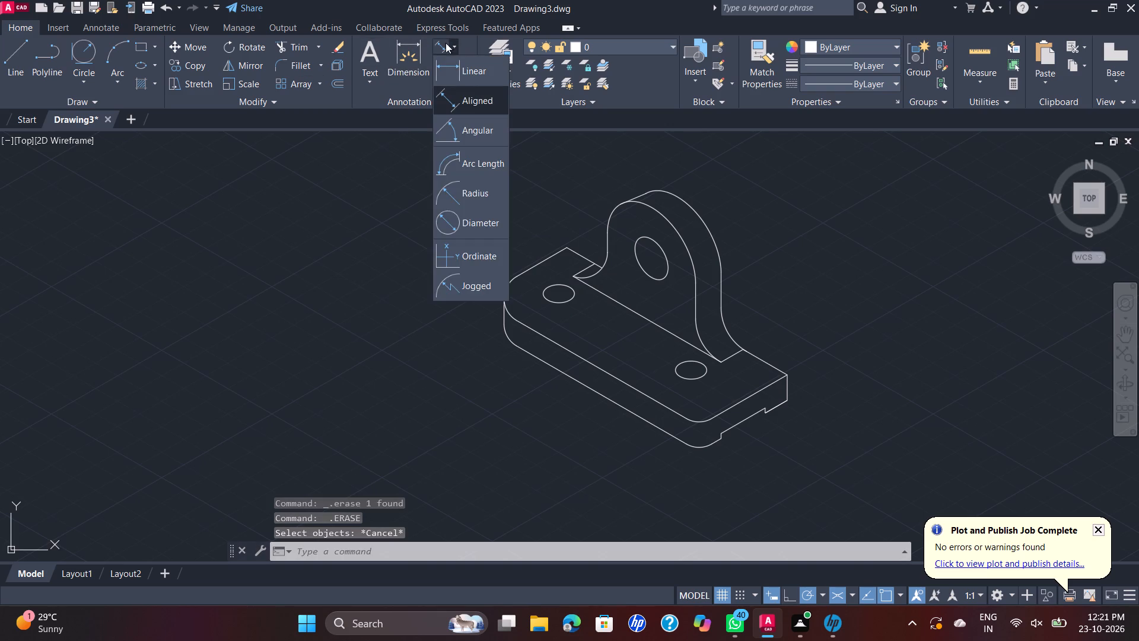
click(413, 45)
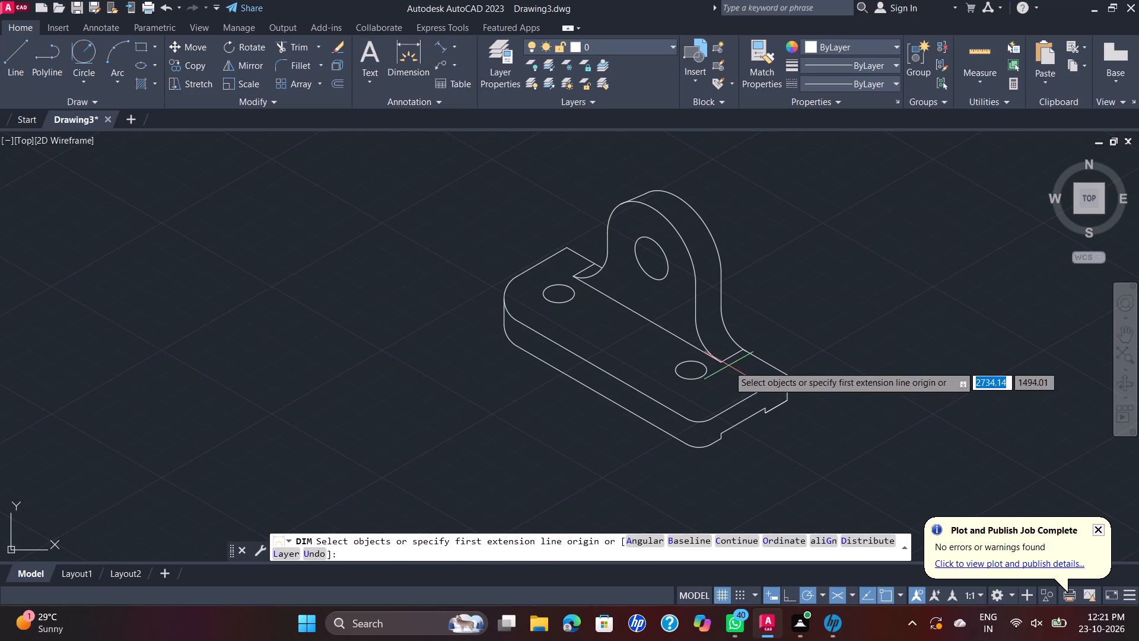
click(744, 350)
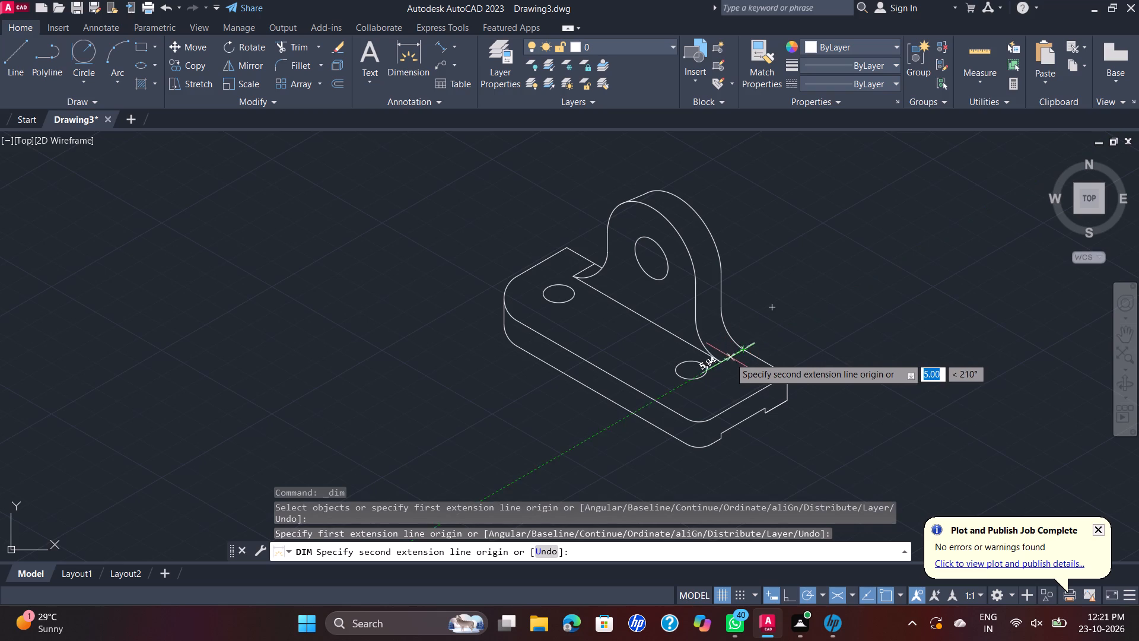
click(719, 365)
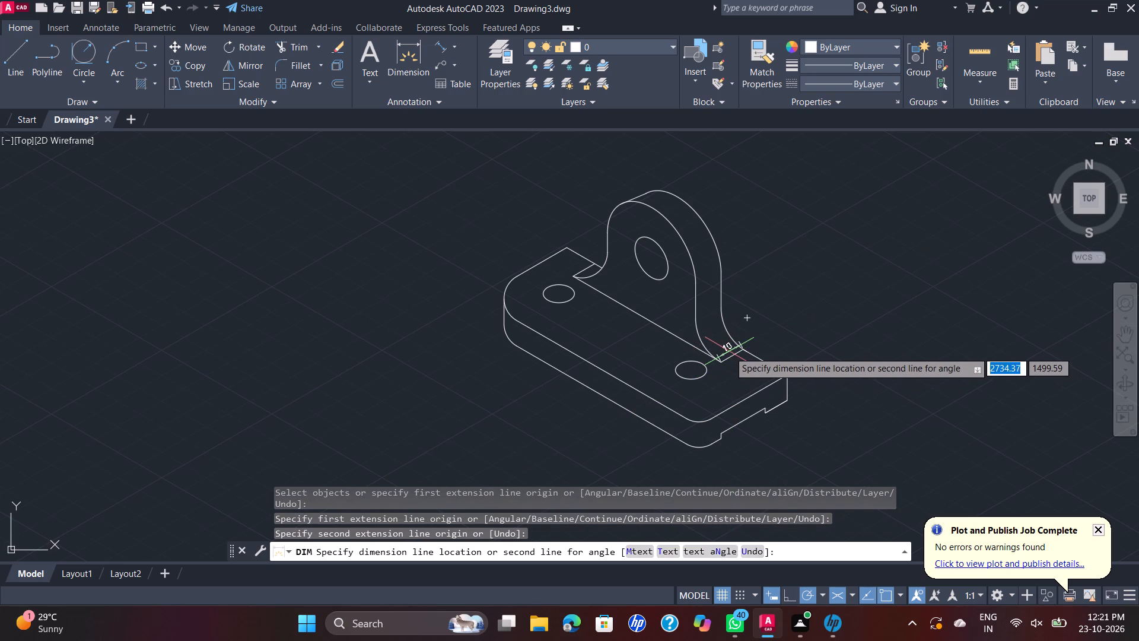
click(731, 353)
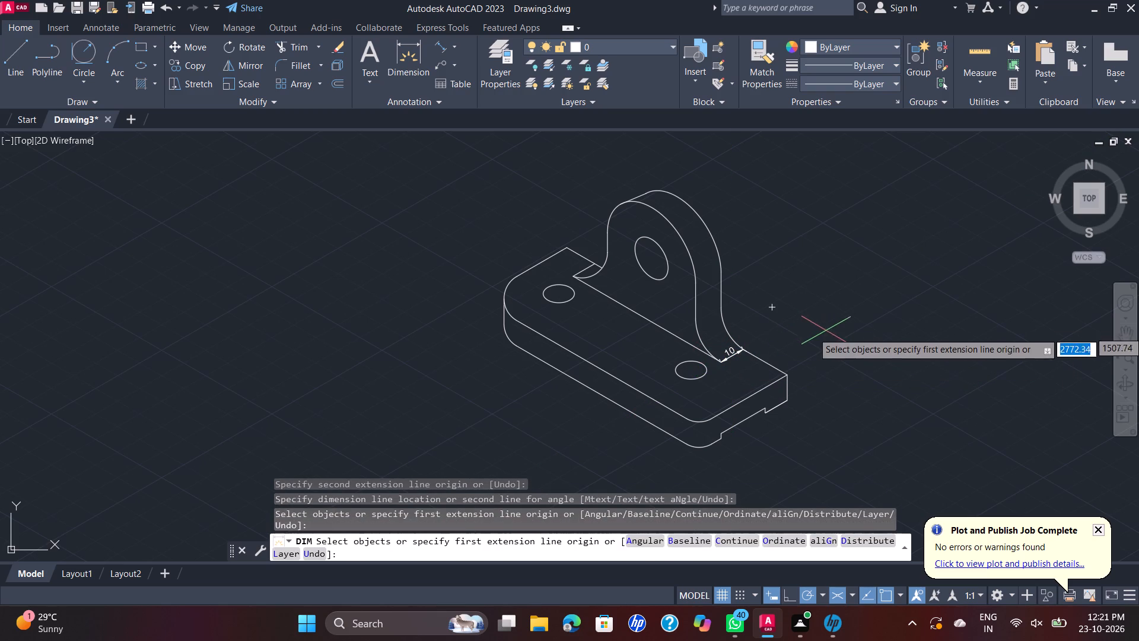
key(space)
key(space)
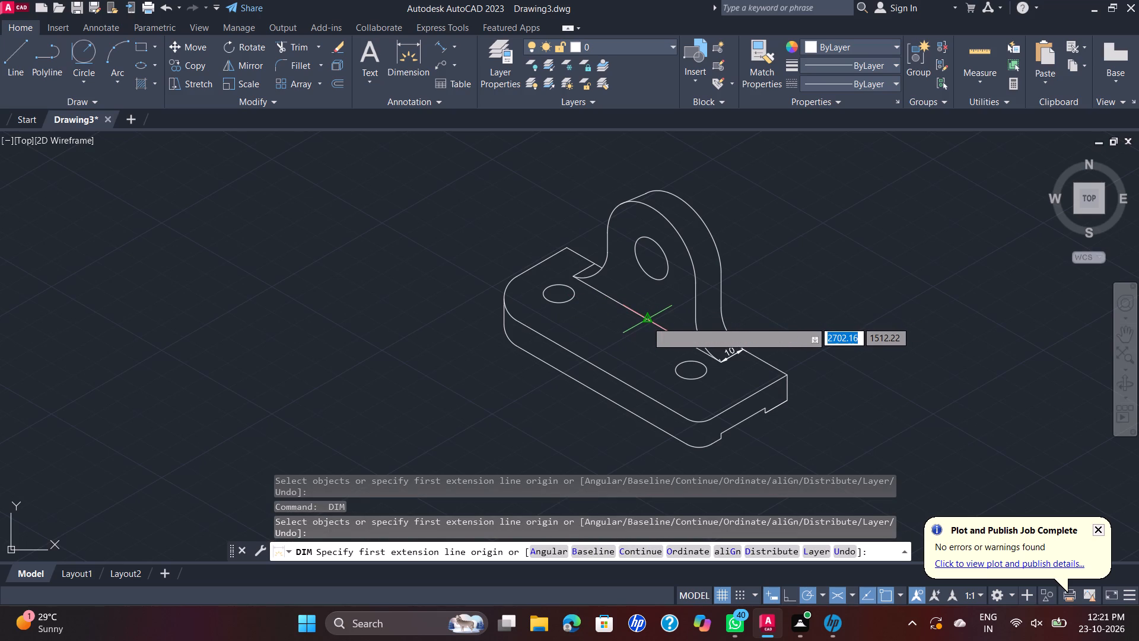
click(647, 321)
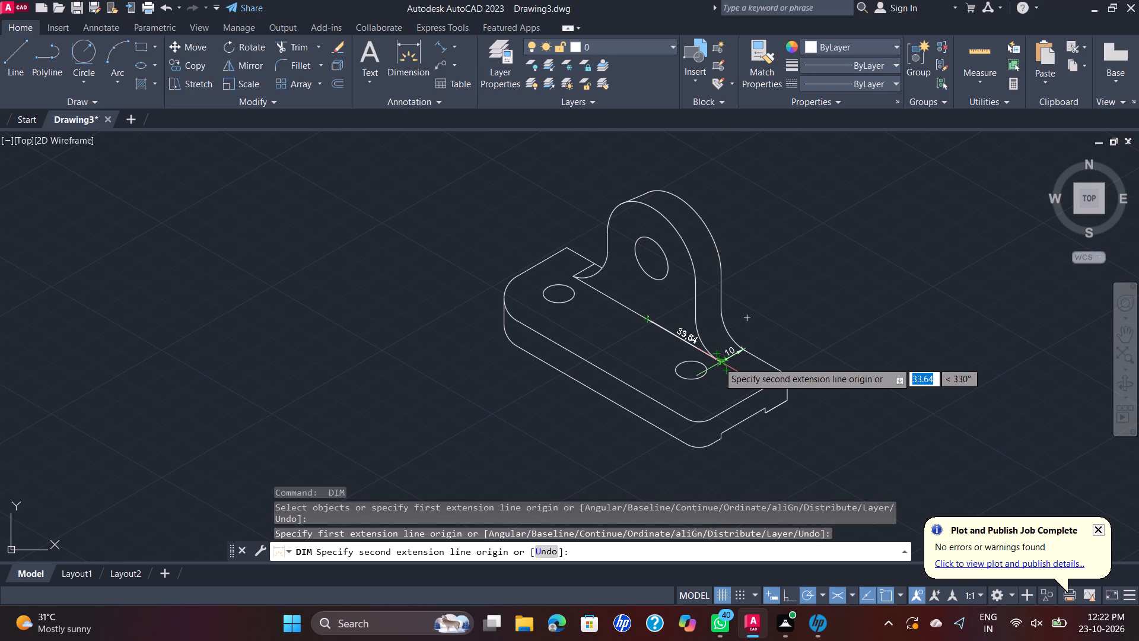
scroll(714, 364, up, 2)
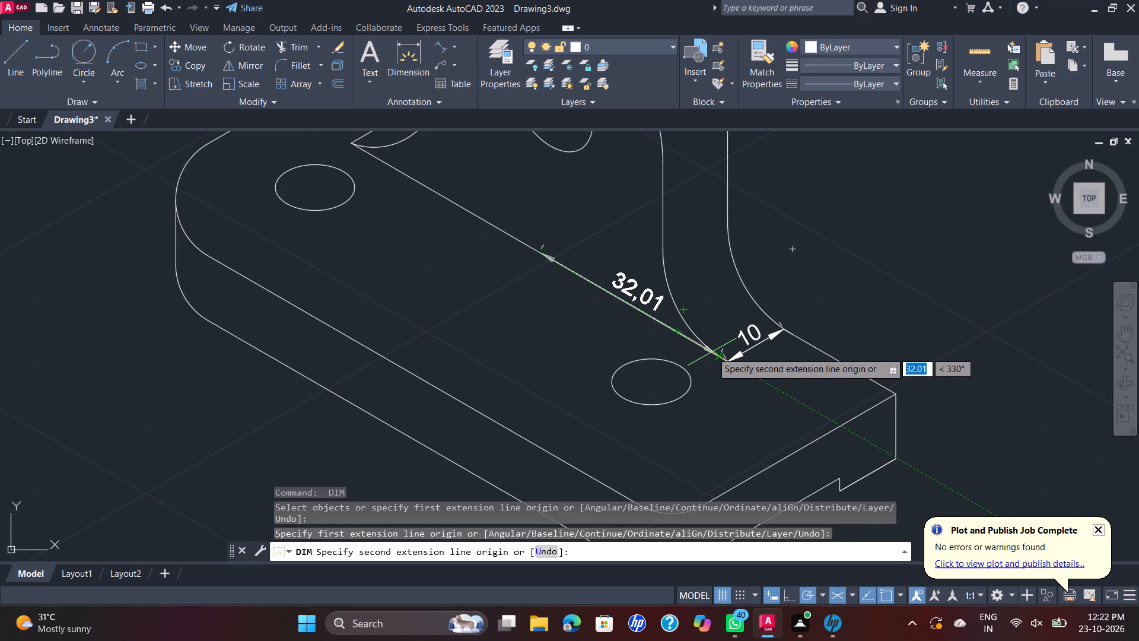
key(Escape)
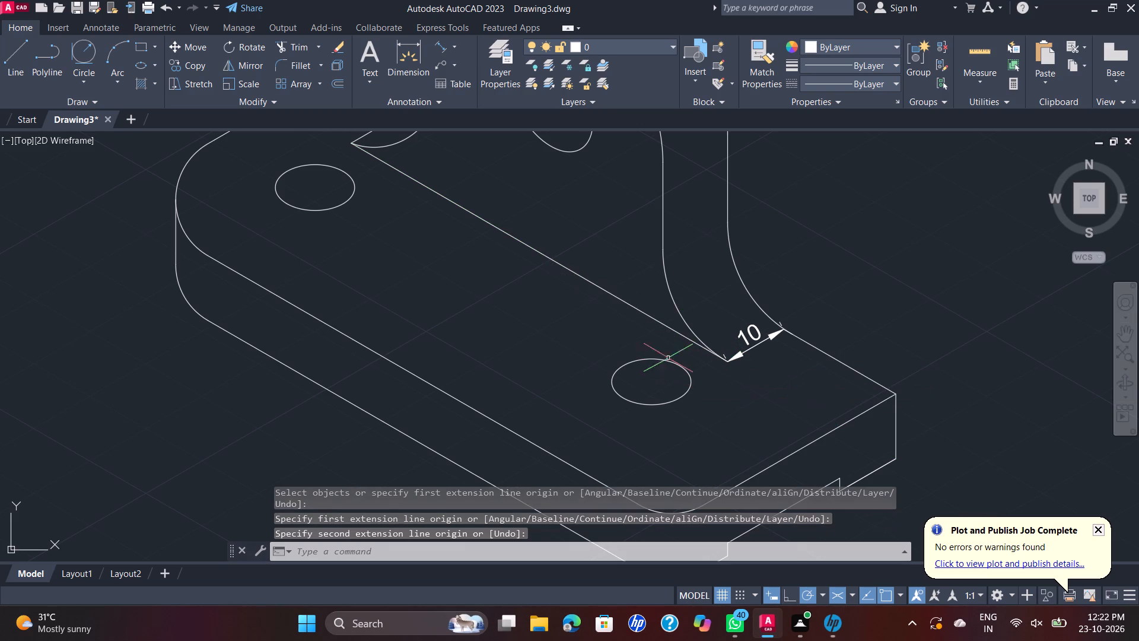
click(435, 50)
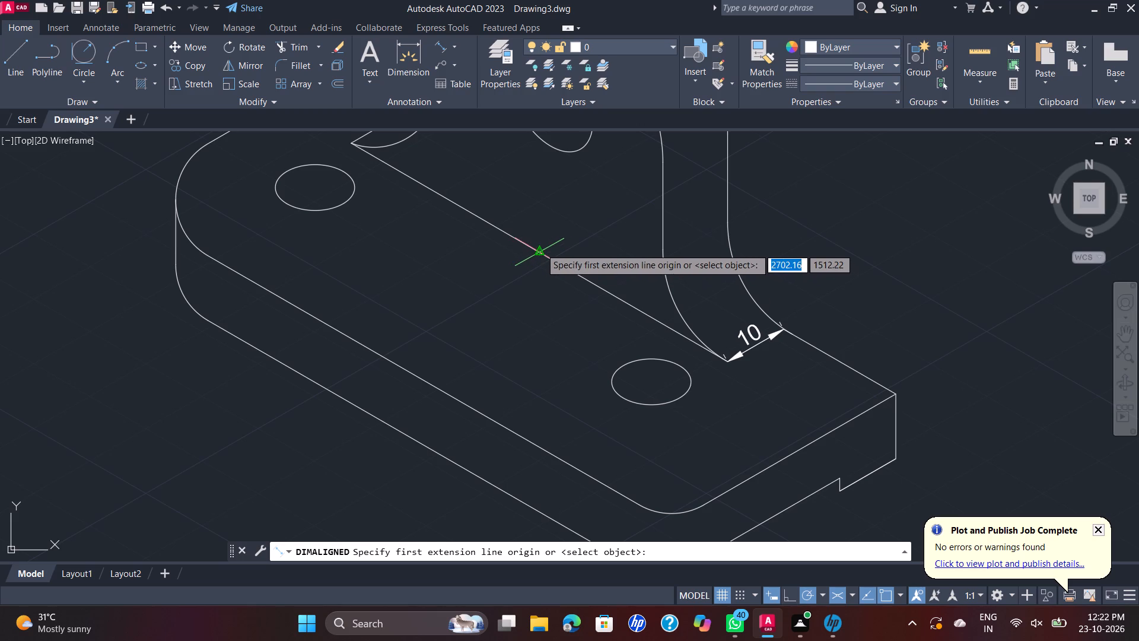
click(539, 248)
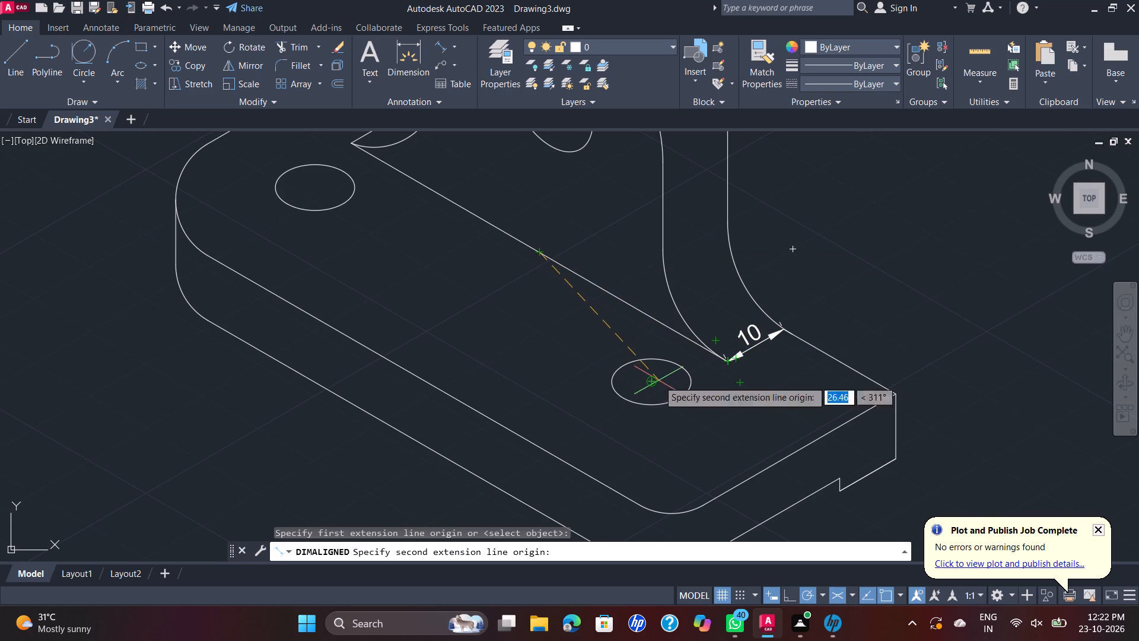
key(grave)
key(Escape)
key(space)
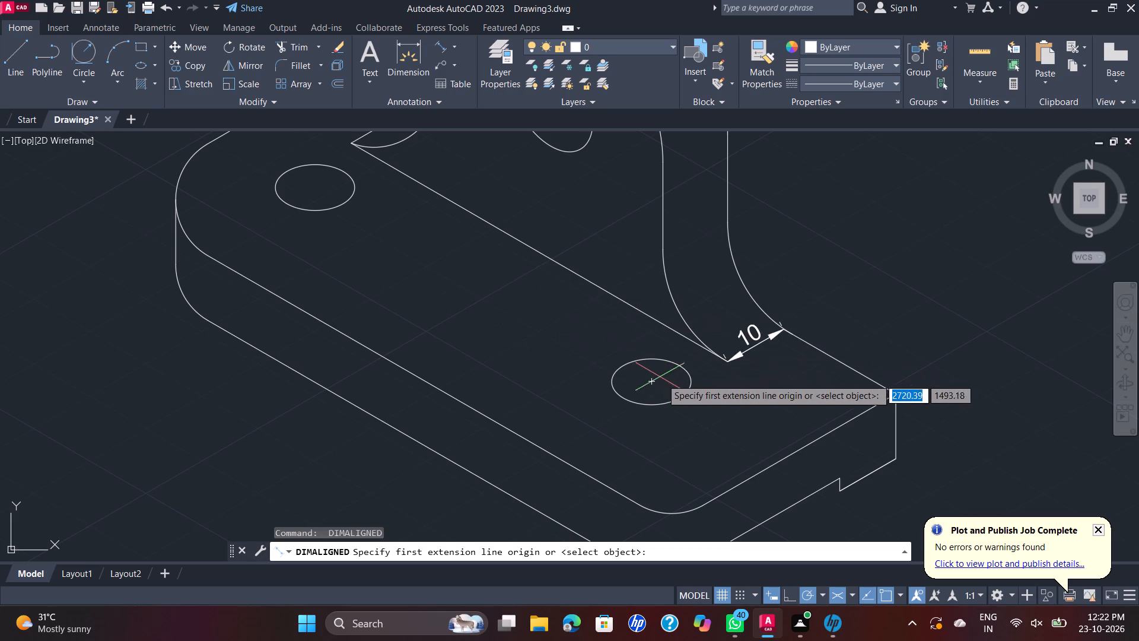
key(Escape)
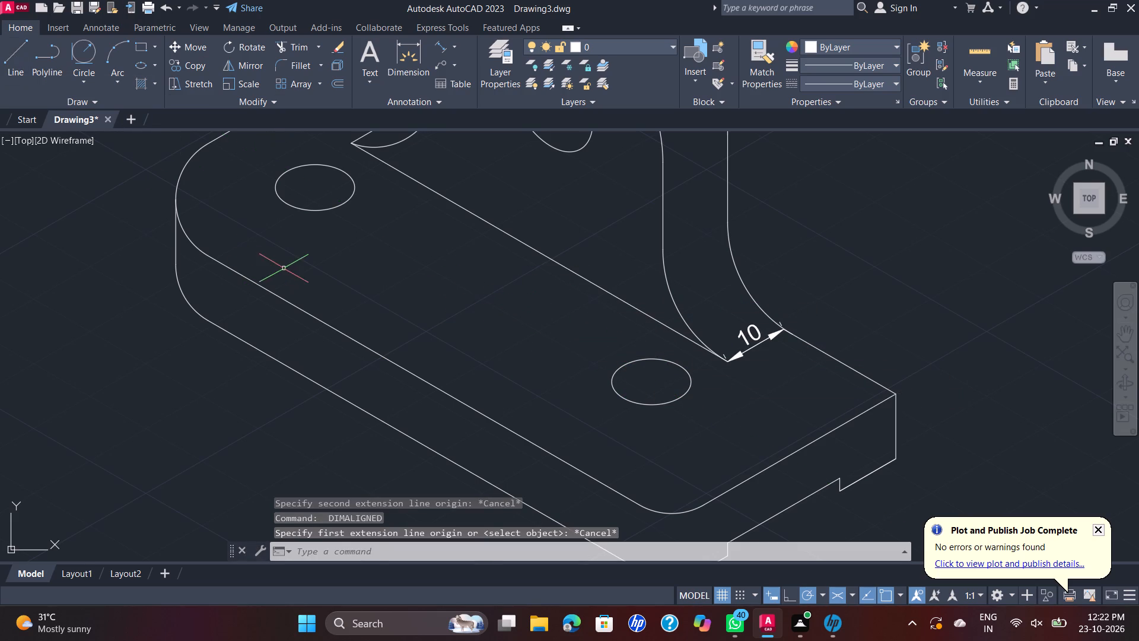
Add an aligned dimension between the centres of the two holes on the base's top face.
key(space)
click(317, 187)
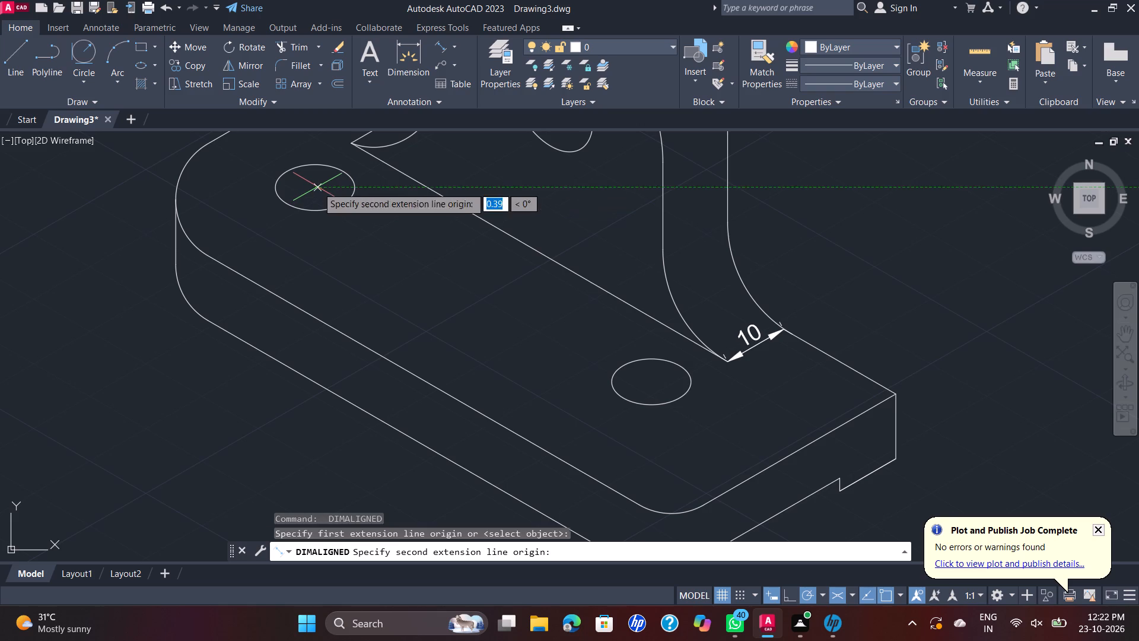
click(650, 380)
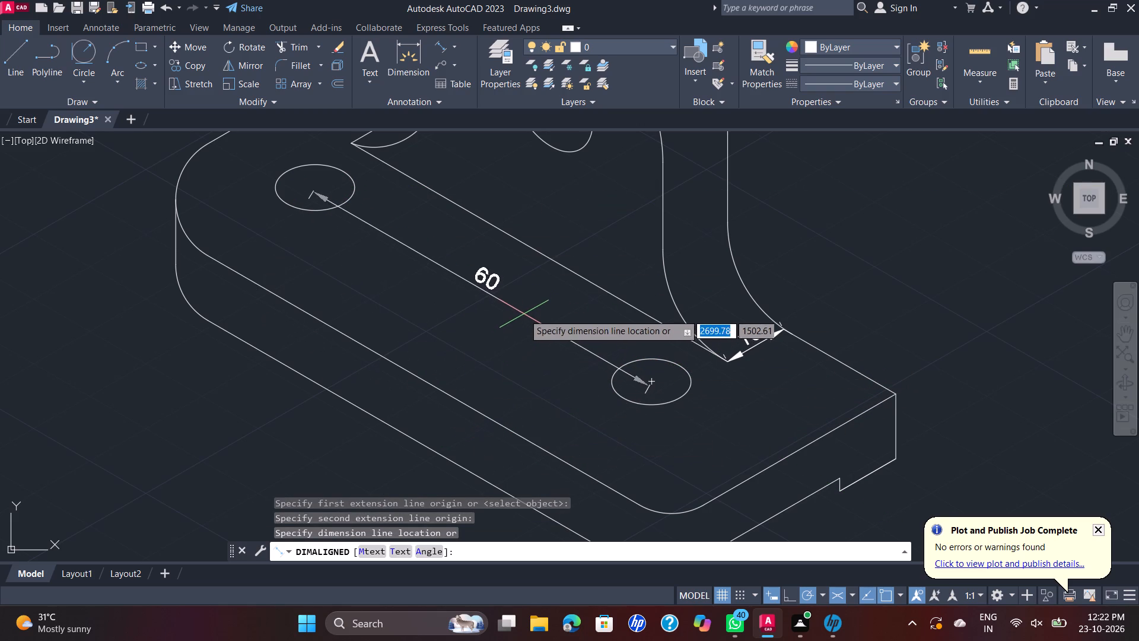
click(525, 313)
Add an aligned dimension below the short bottom edge between the base's rear corner and the groove on its end face.
scroll(650, 296, down, 1)
middle_drag(662, 297, 640, 314)
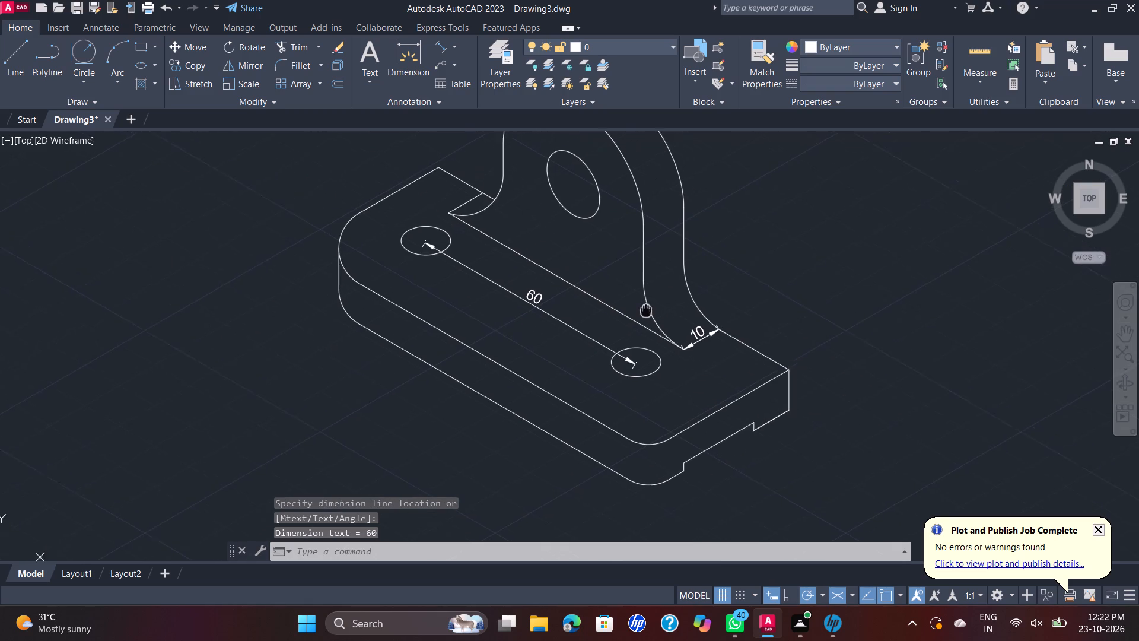
middle_drag(640, 314, 586, 326)
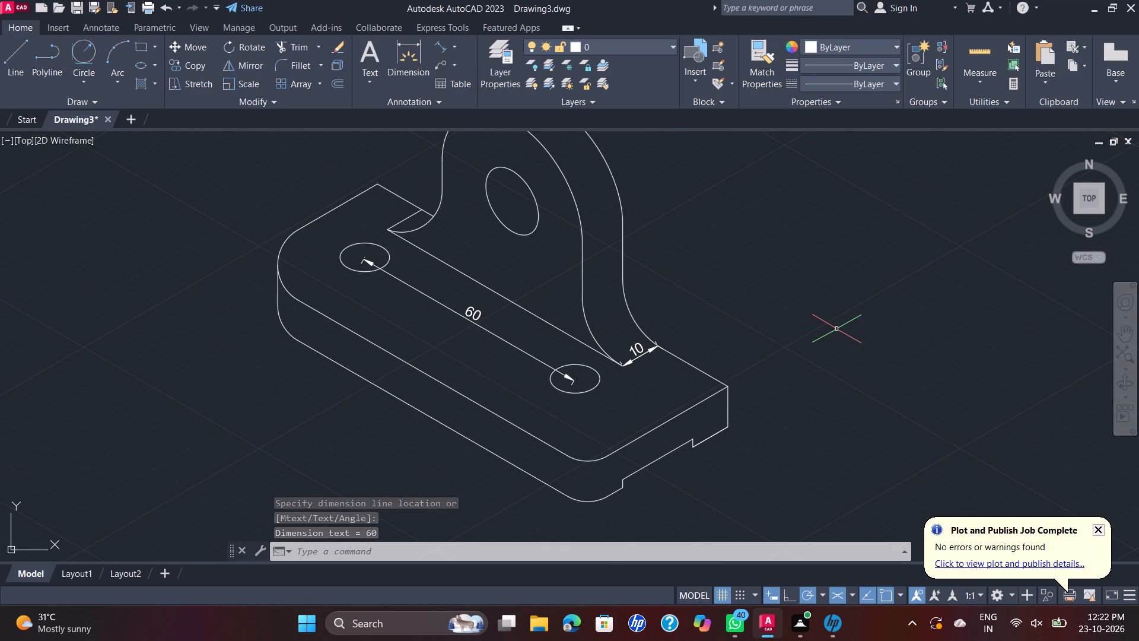
key(space)
click(691, 452)
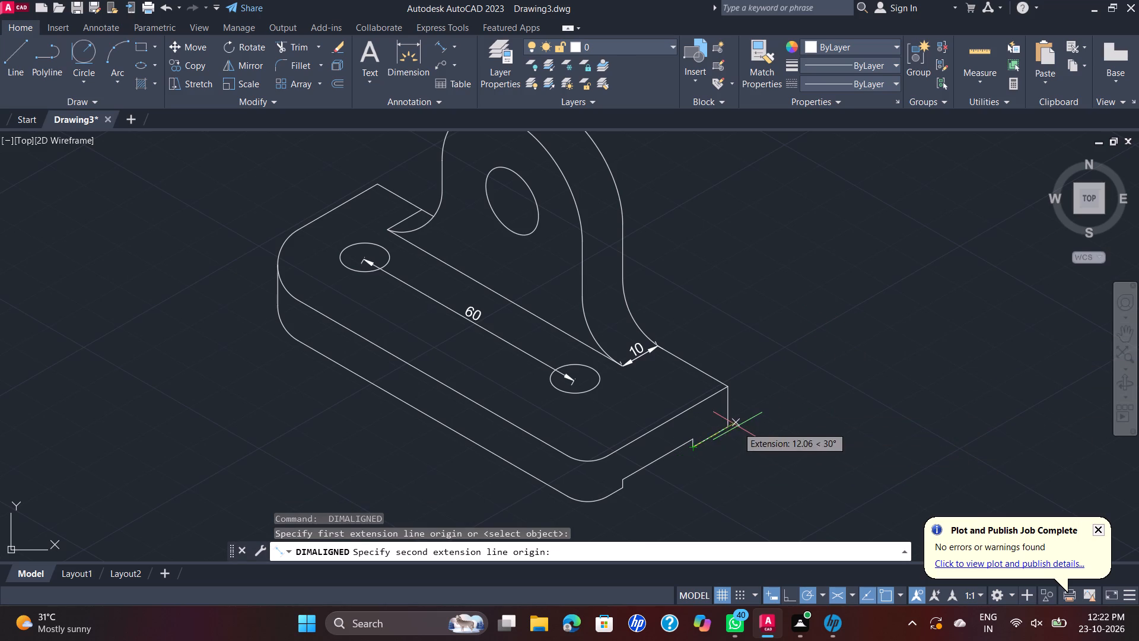
click(727, 423)
click(731, 439)
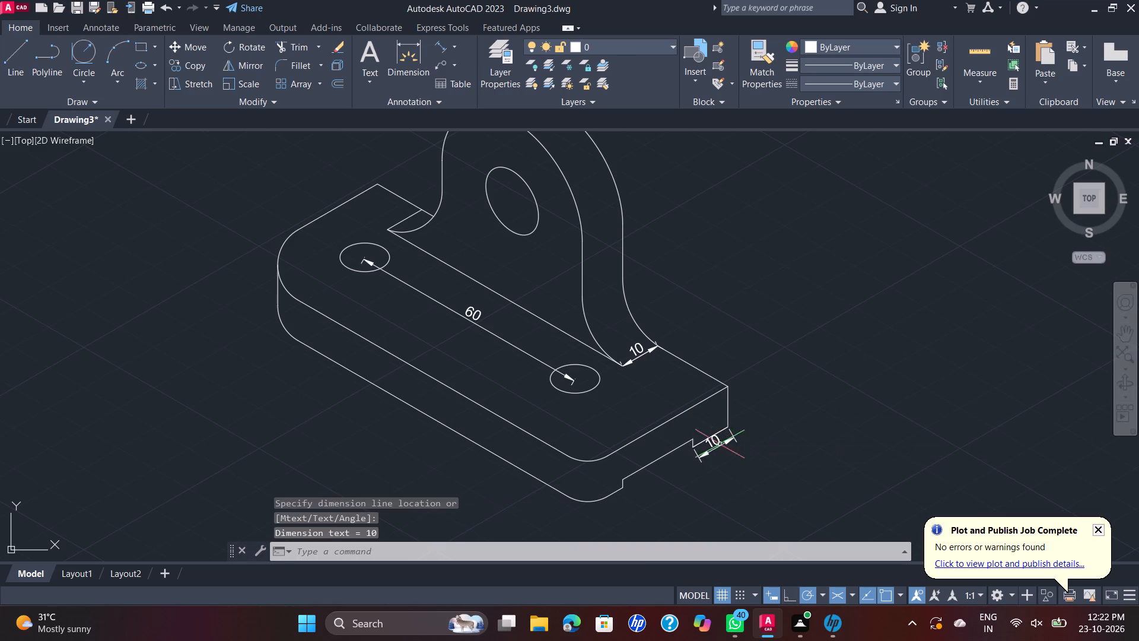
Add an aligned dimension below the groove opening on the base's end face, between its two bottom corners.
key(space)
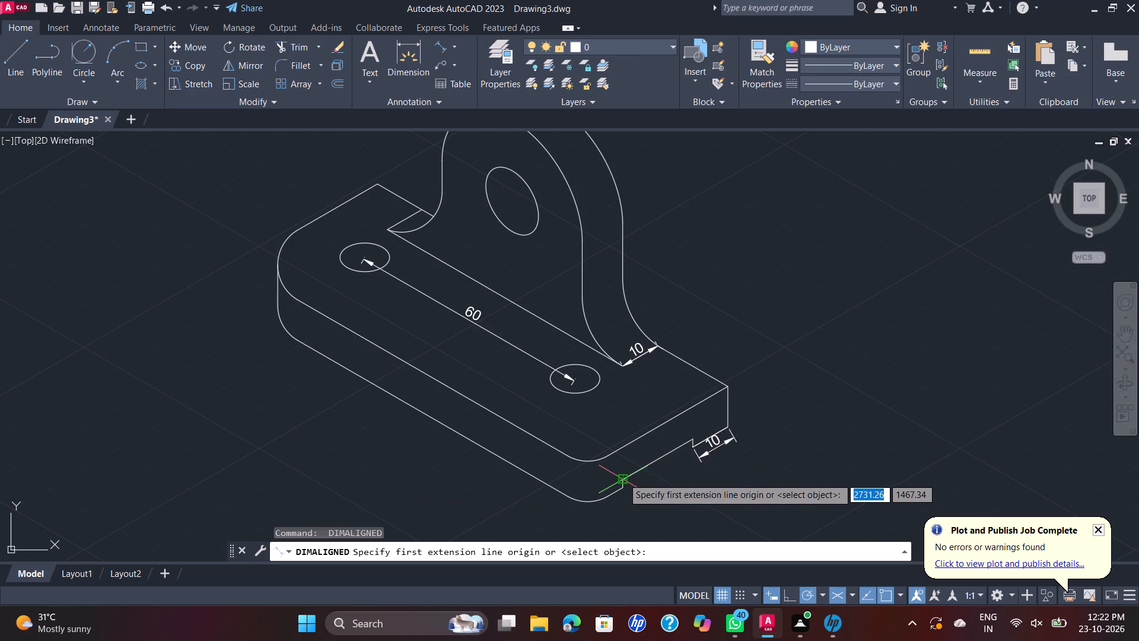
click(623, 478)
click(691, 438)
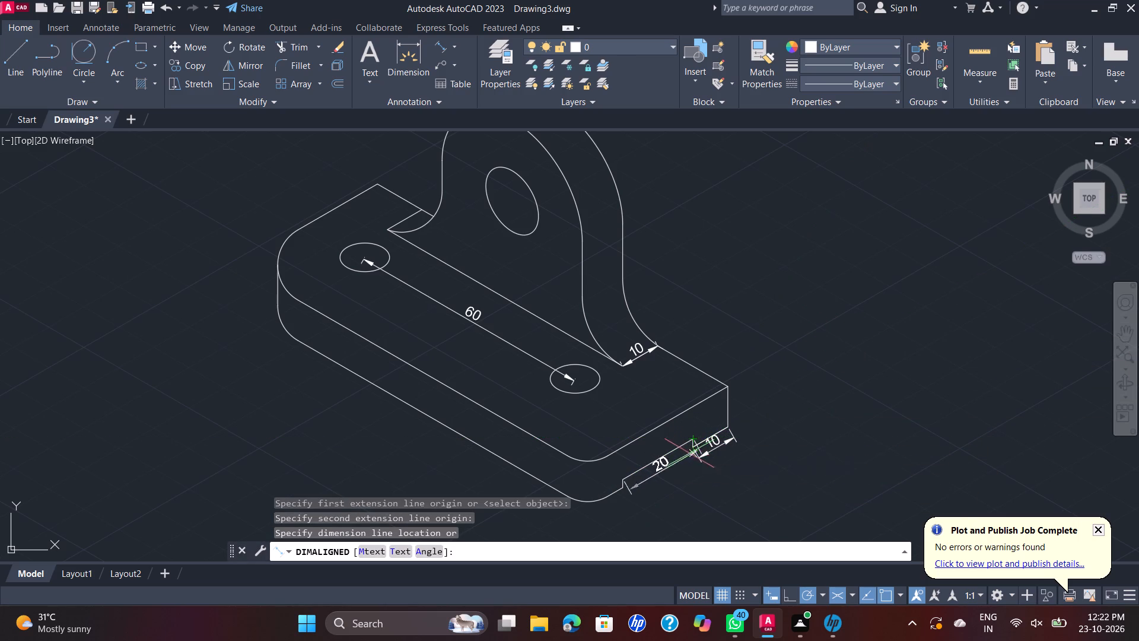
click(692, 462)
Add an aligned dimension for the base's thickness beside the vertical edge at its right rear corner.
key(space)
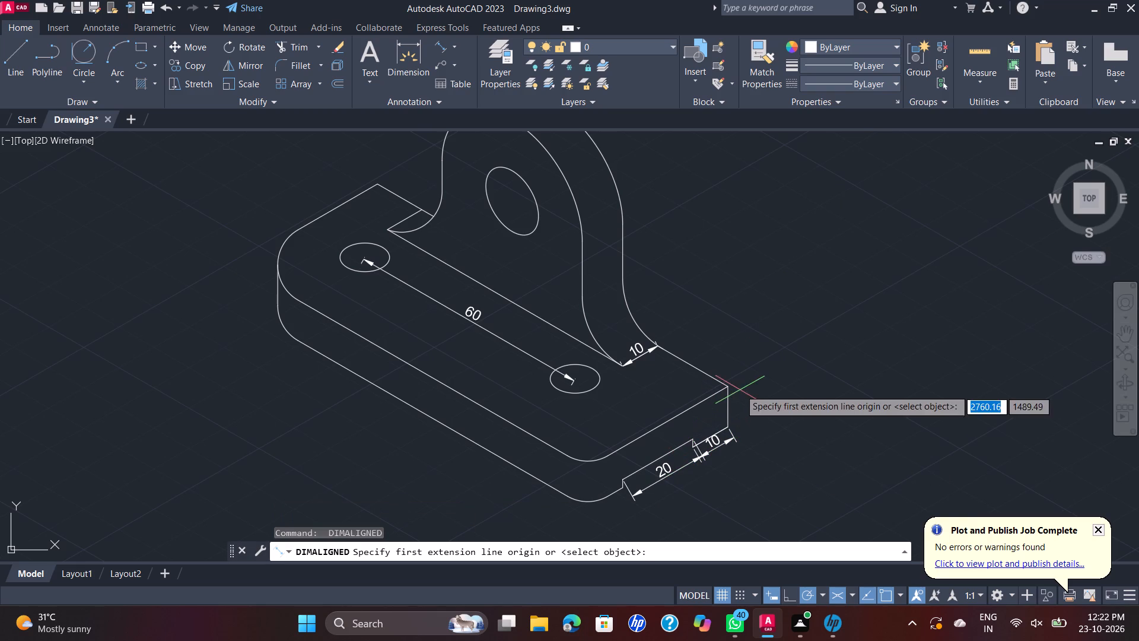
click(730, 384)
click(727, 430)
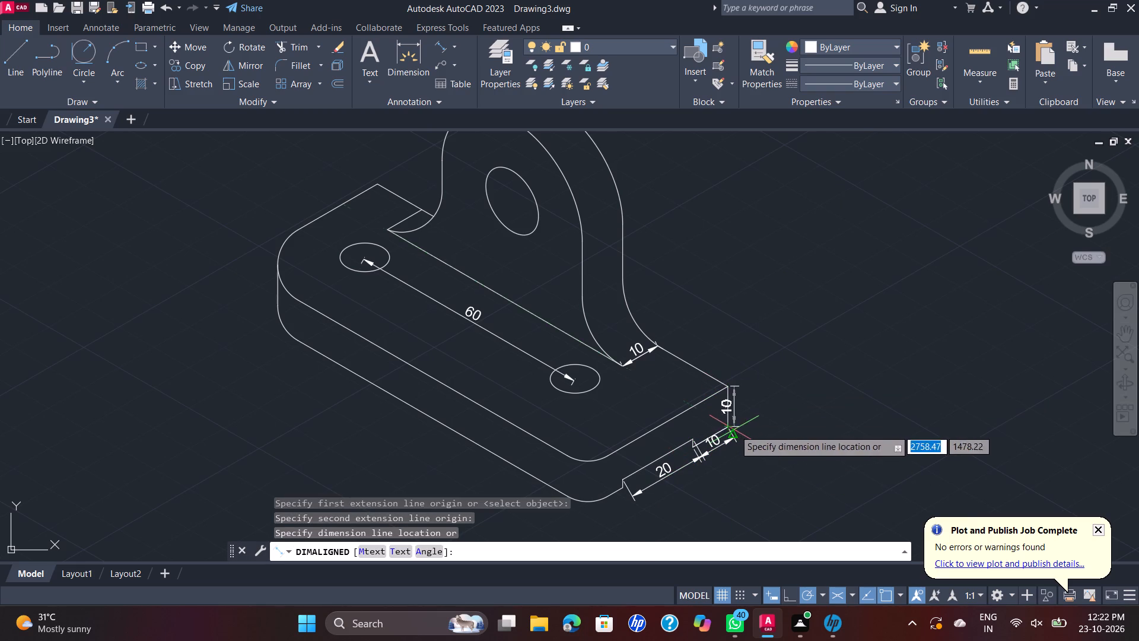
click(741, 426)
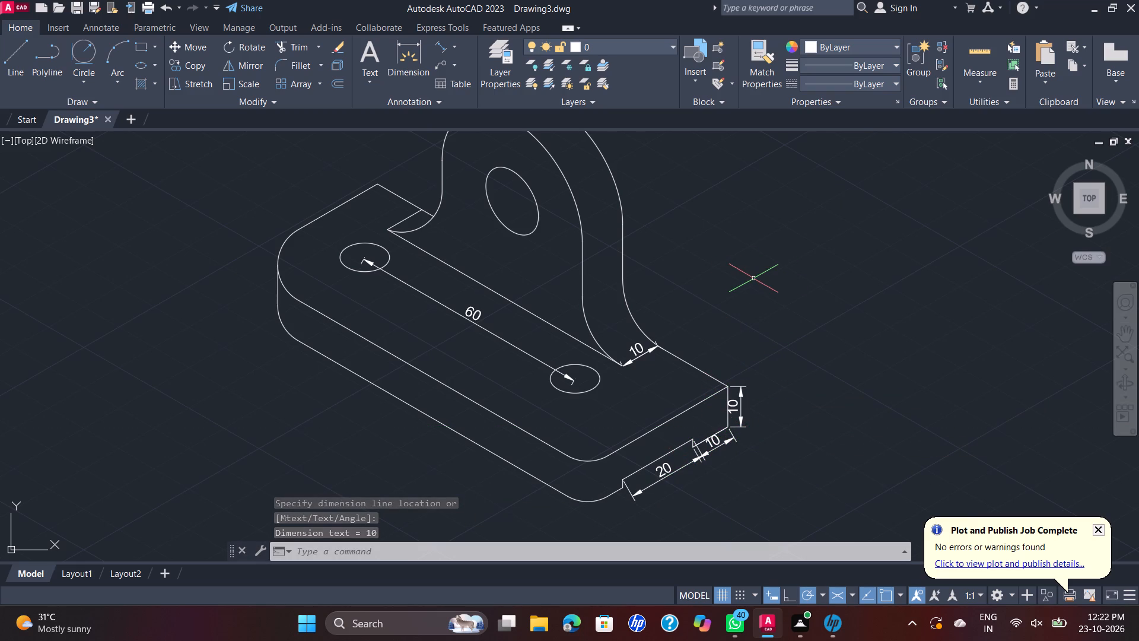
Add an aligned dimension for the base's overall length between its two rear top corners, placed well clear behind the upright.
middle_drag(753, 278, 803, 312)
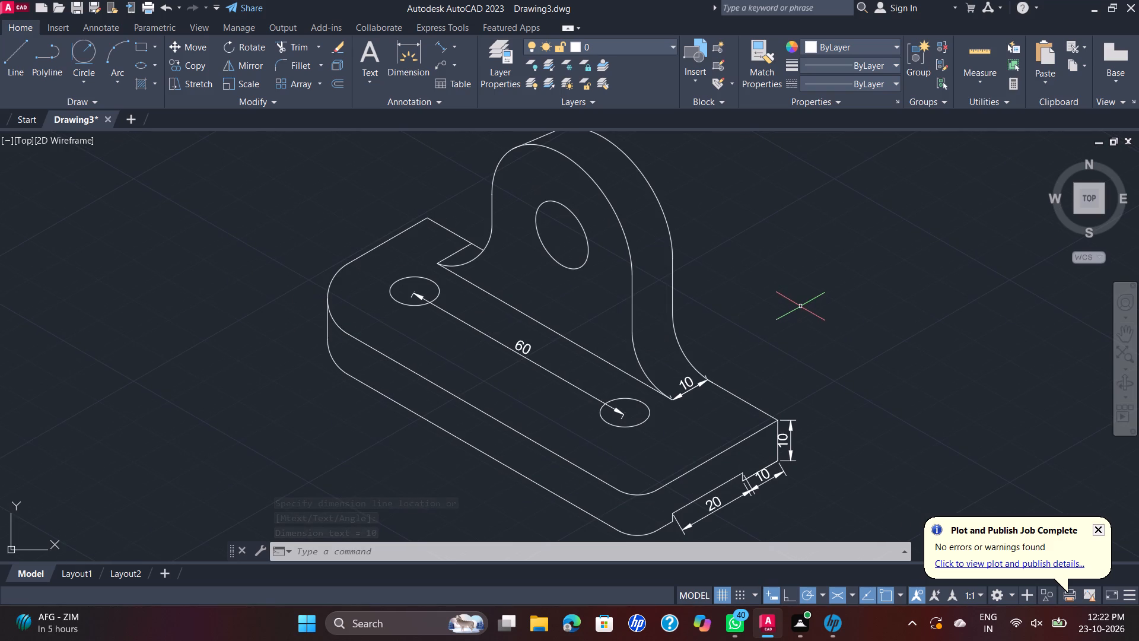
key(space)
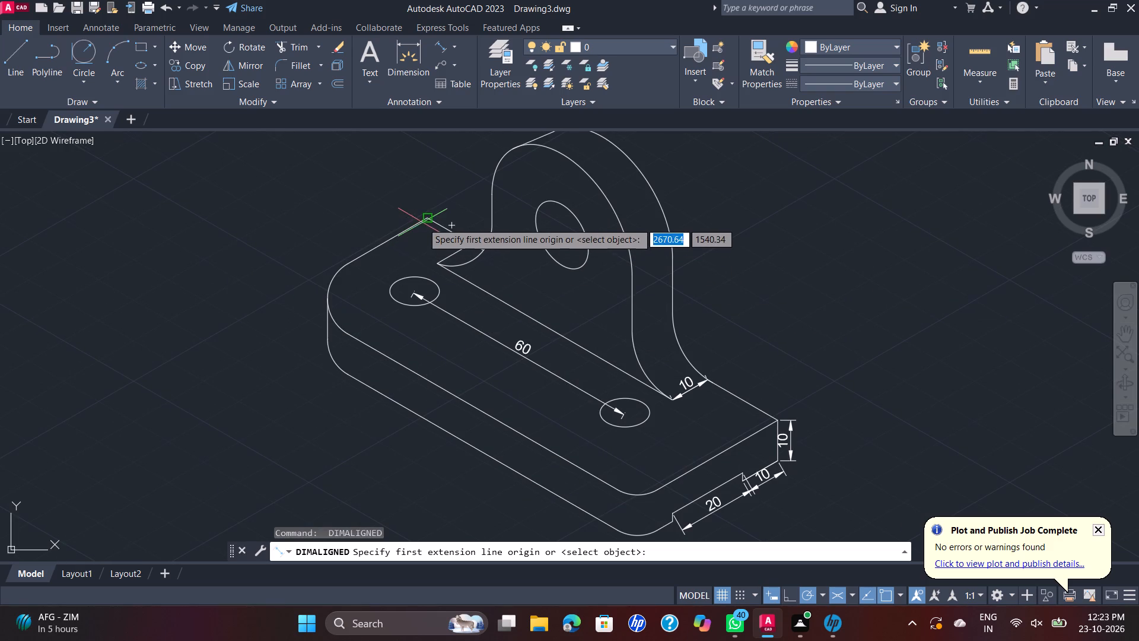
click(427, 218)
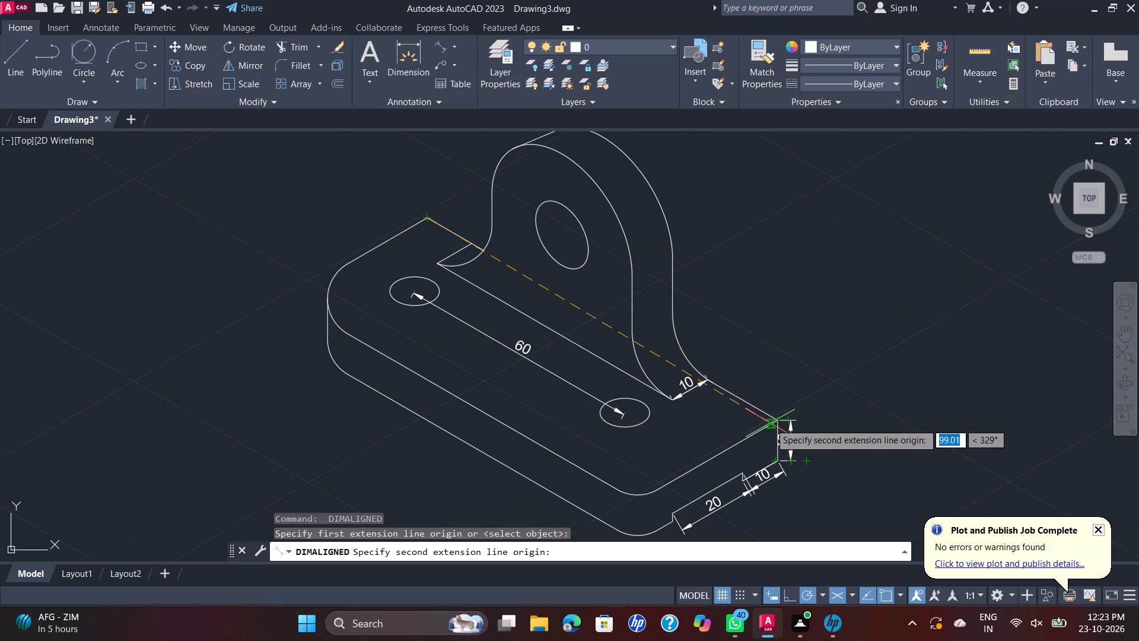
scroll(770, 423, up, 2)
click(785, 412)
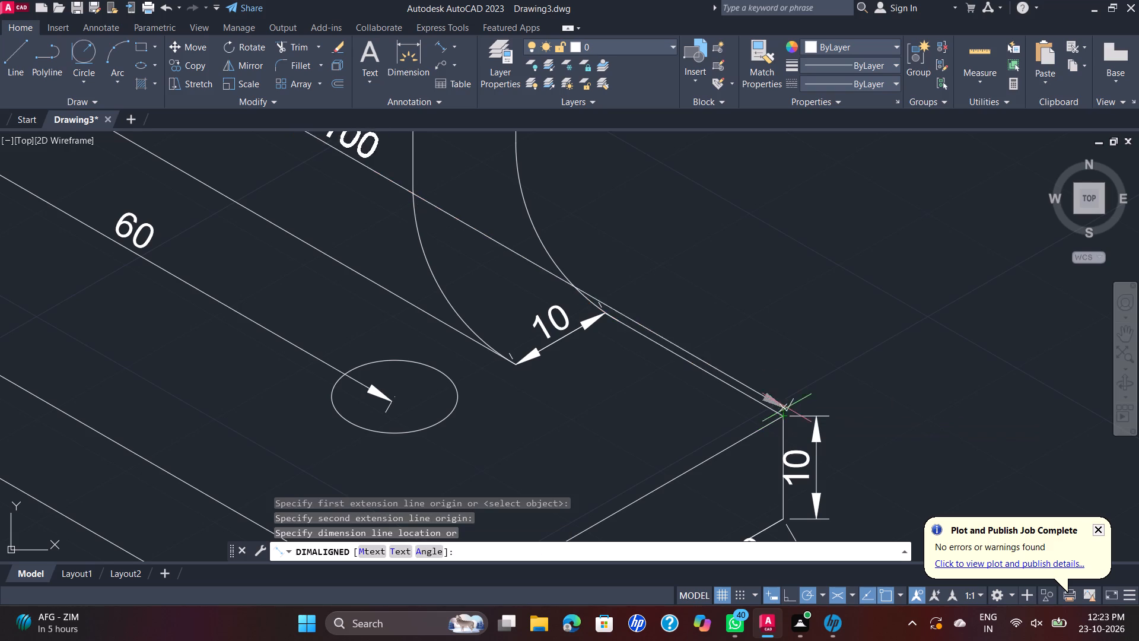
scroll(796, 317, down, 3)
click(817, 229)
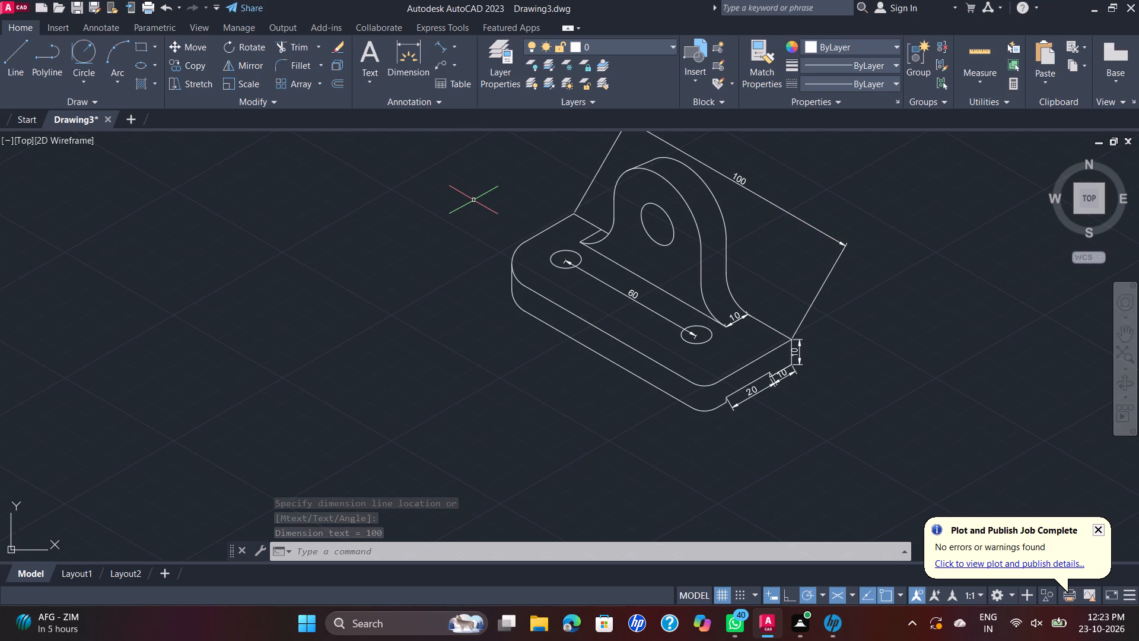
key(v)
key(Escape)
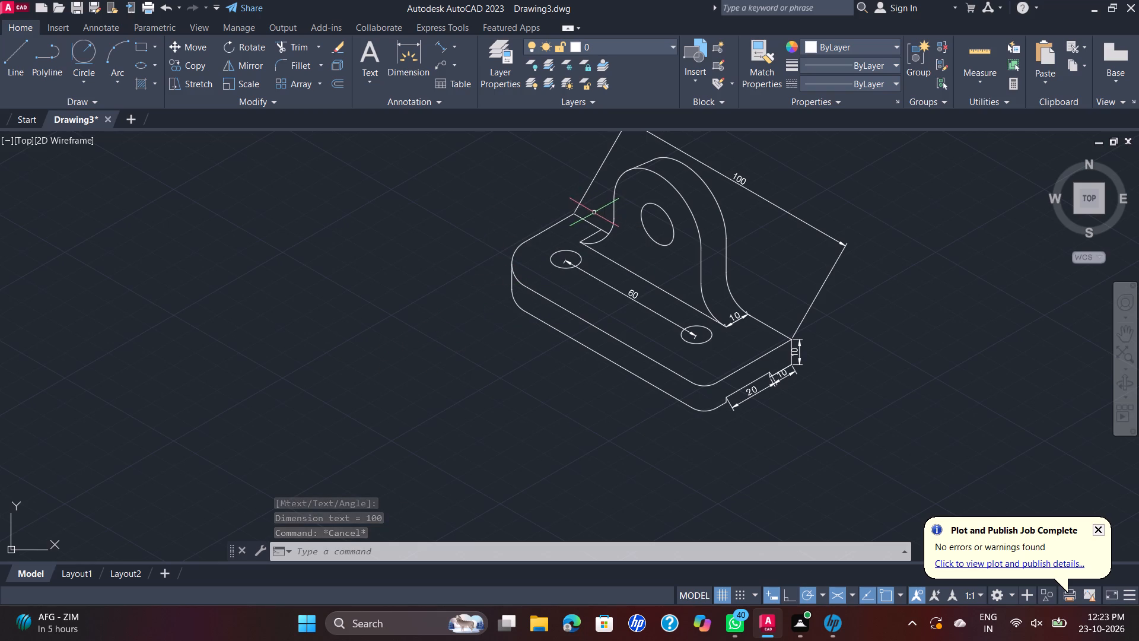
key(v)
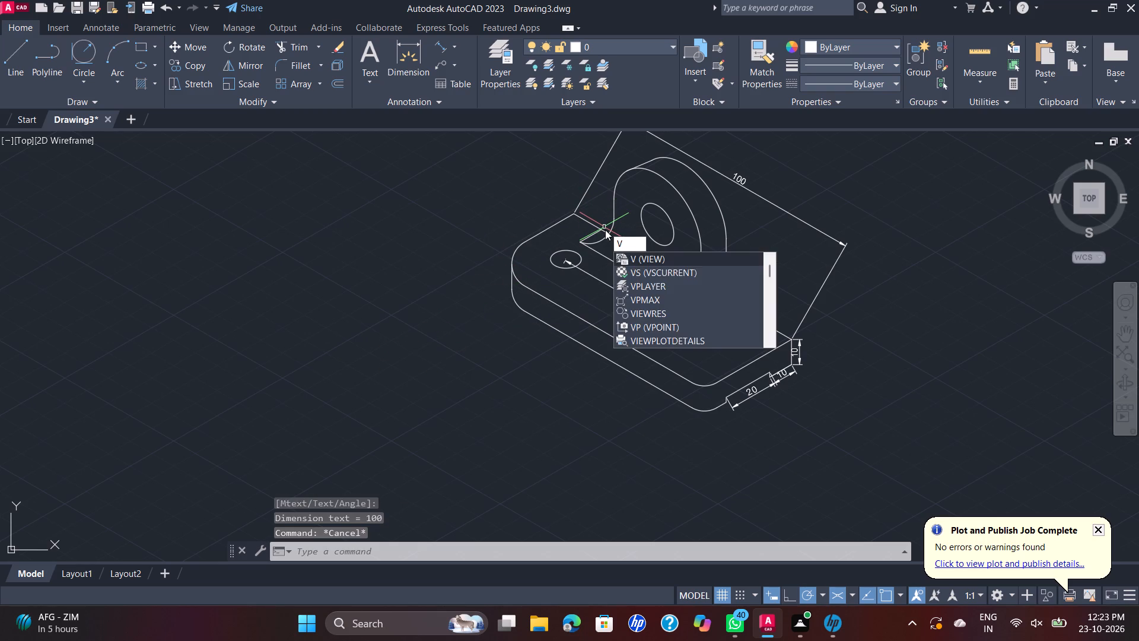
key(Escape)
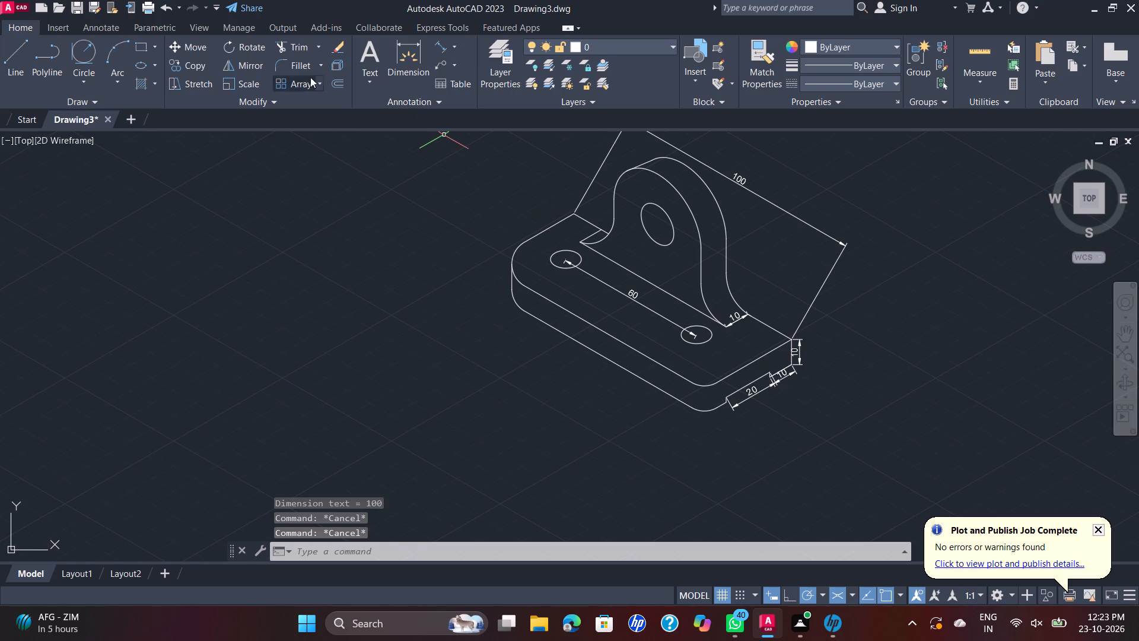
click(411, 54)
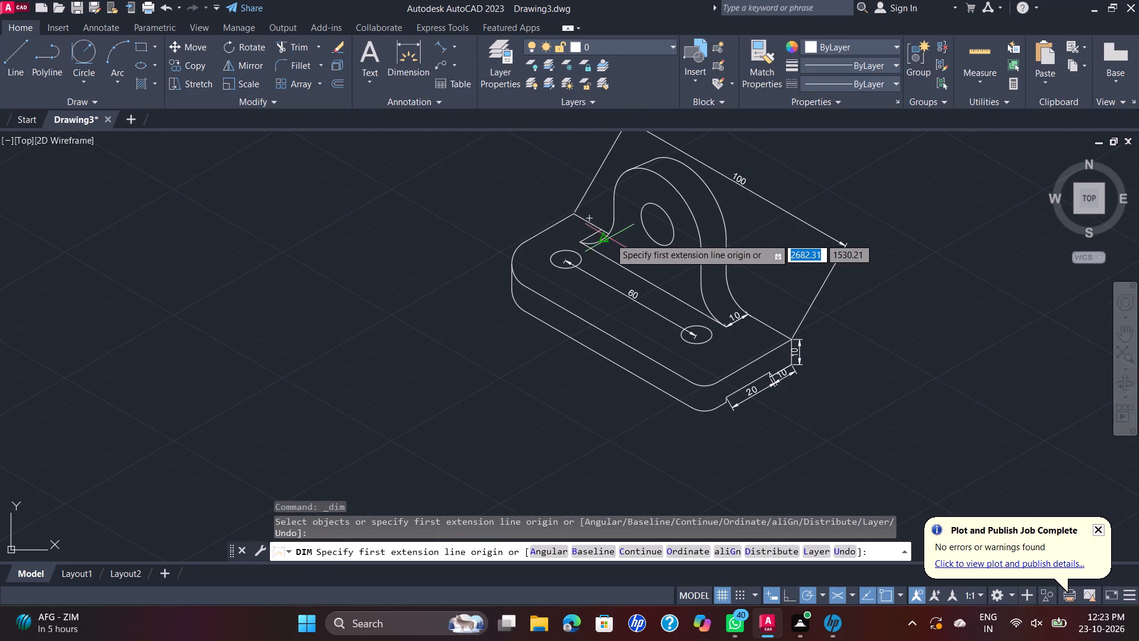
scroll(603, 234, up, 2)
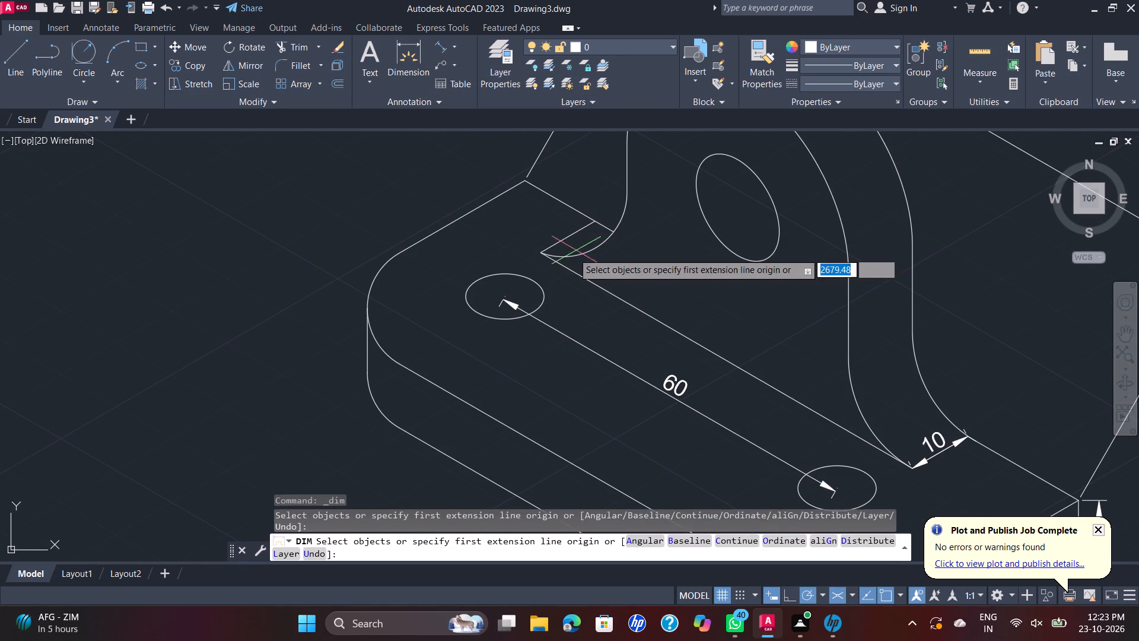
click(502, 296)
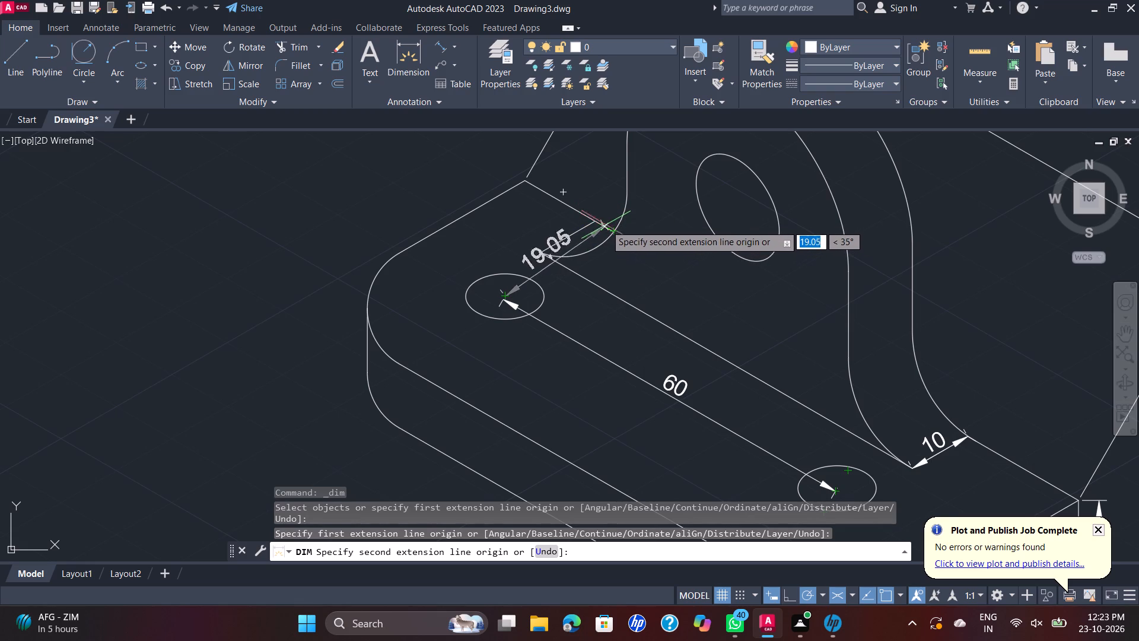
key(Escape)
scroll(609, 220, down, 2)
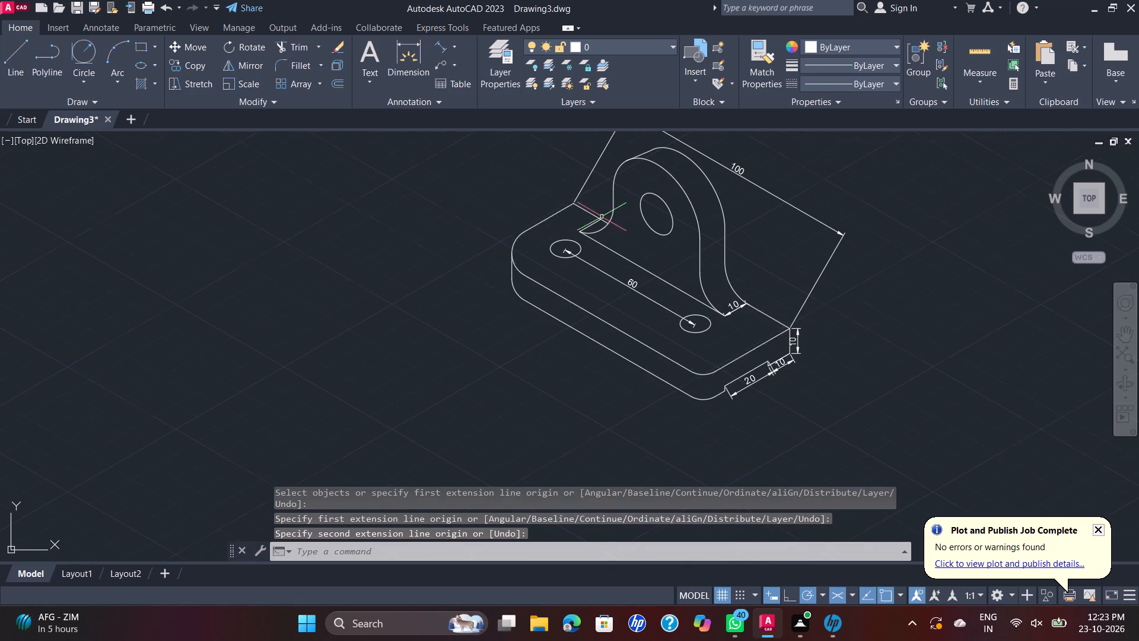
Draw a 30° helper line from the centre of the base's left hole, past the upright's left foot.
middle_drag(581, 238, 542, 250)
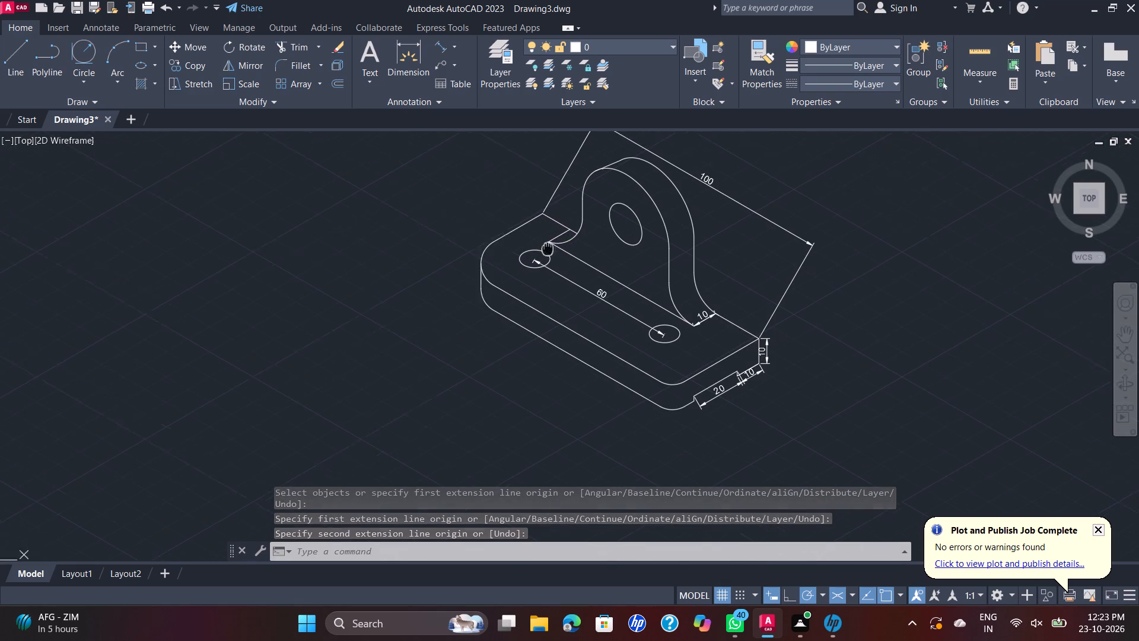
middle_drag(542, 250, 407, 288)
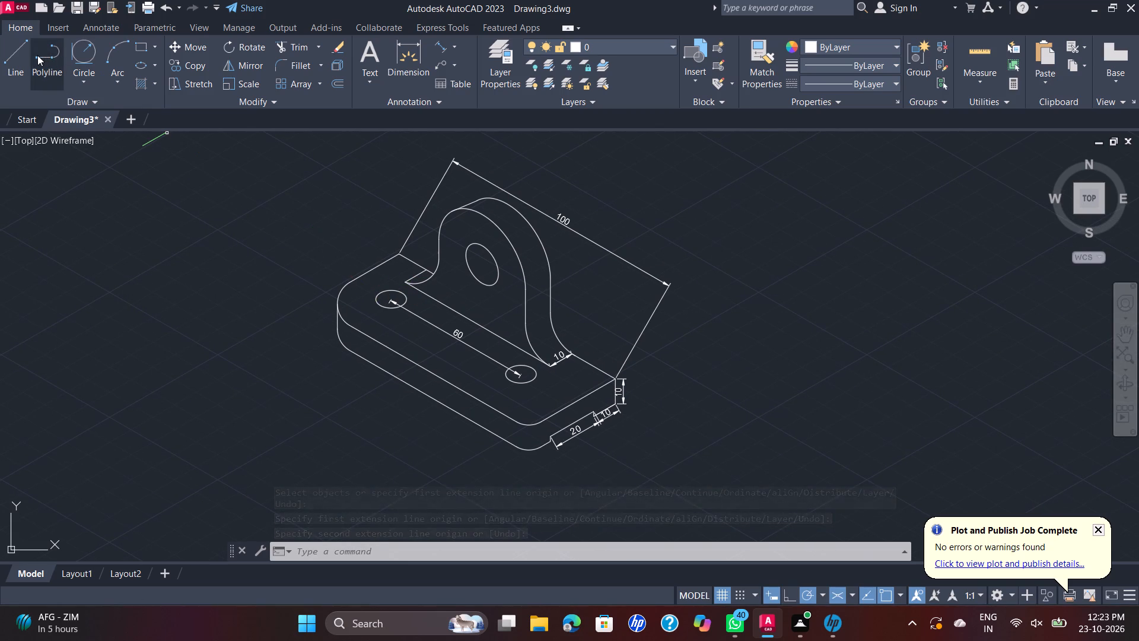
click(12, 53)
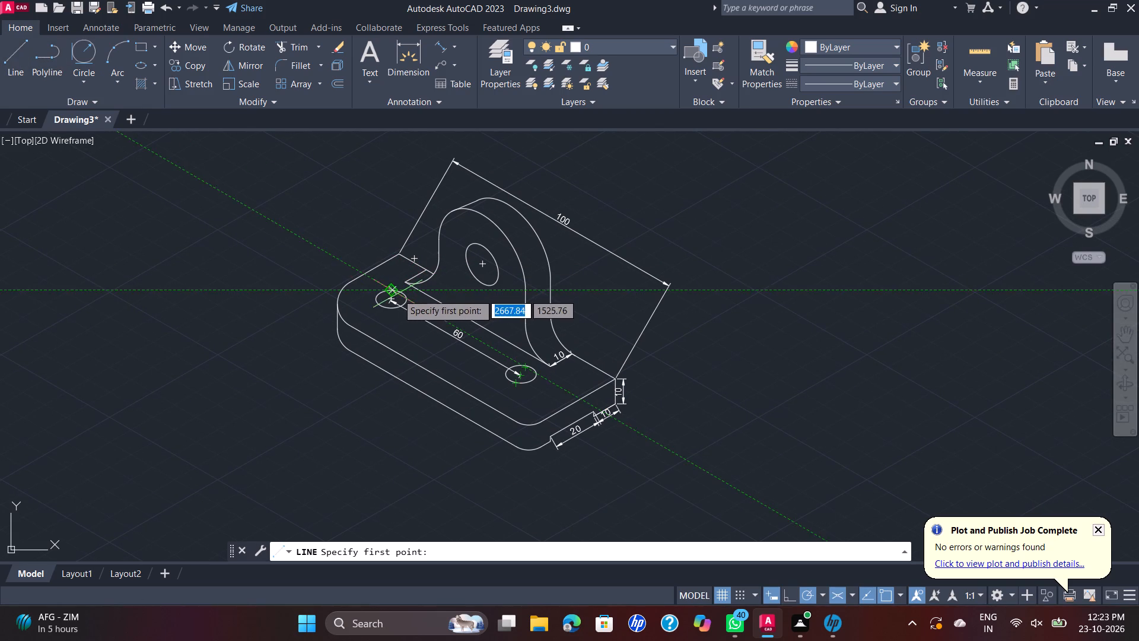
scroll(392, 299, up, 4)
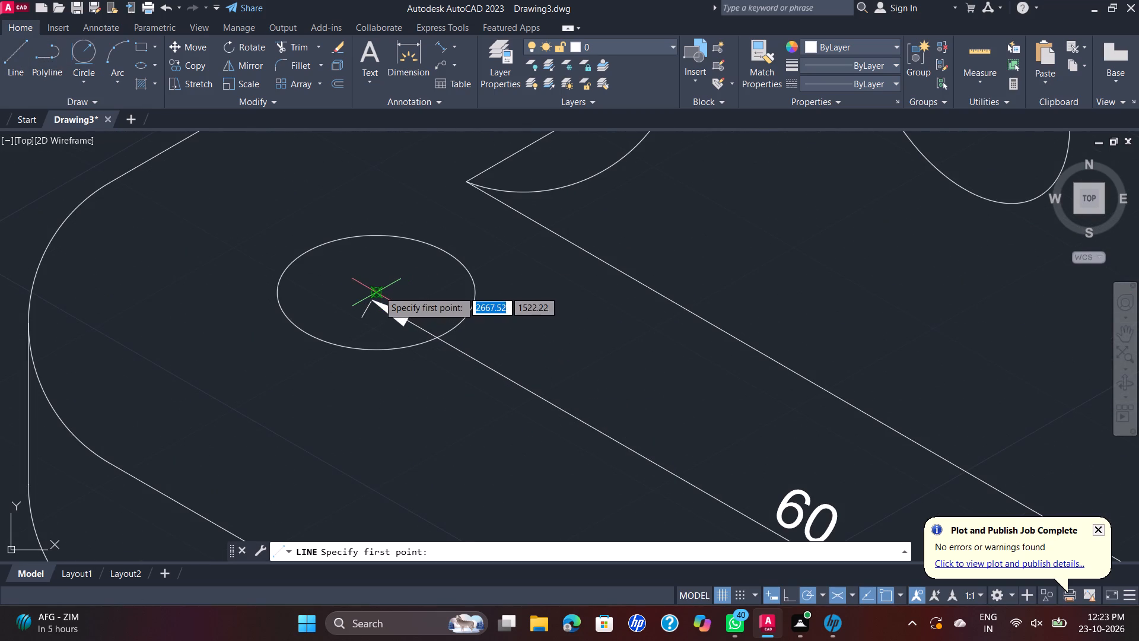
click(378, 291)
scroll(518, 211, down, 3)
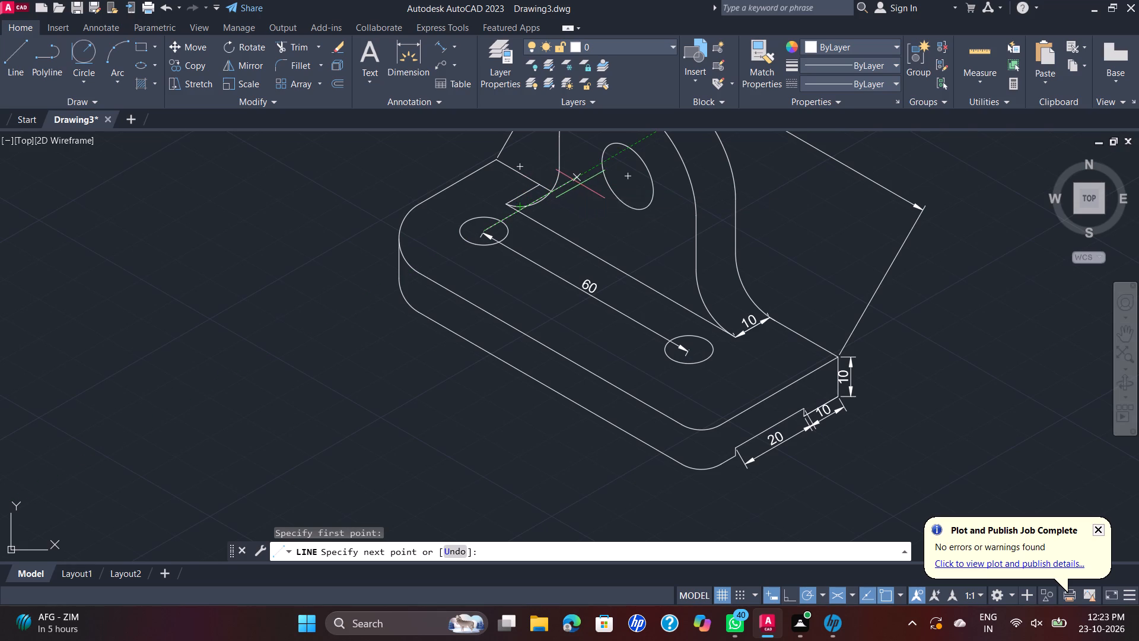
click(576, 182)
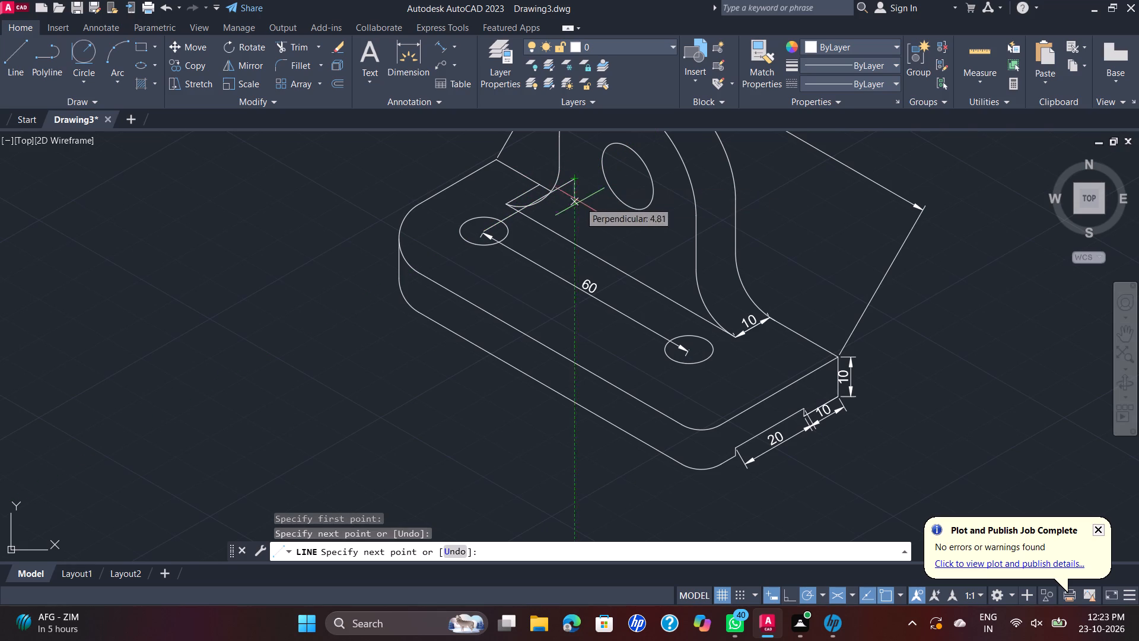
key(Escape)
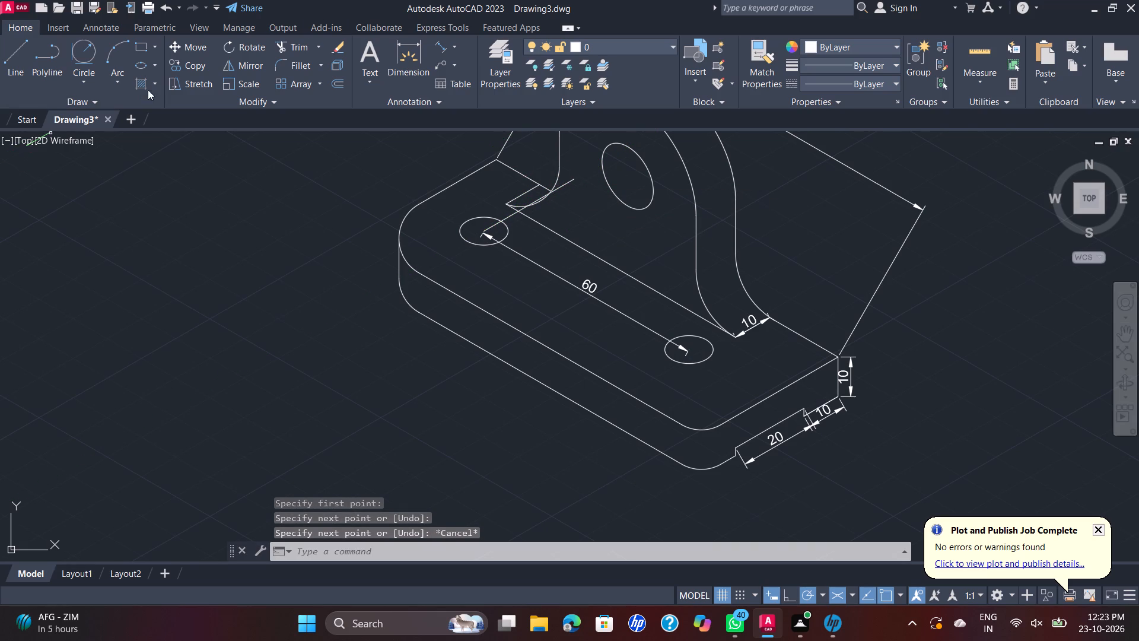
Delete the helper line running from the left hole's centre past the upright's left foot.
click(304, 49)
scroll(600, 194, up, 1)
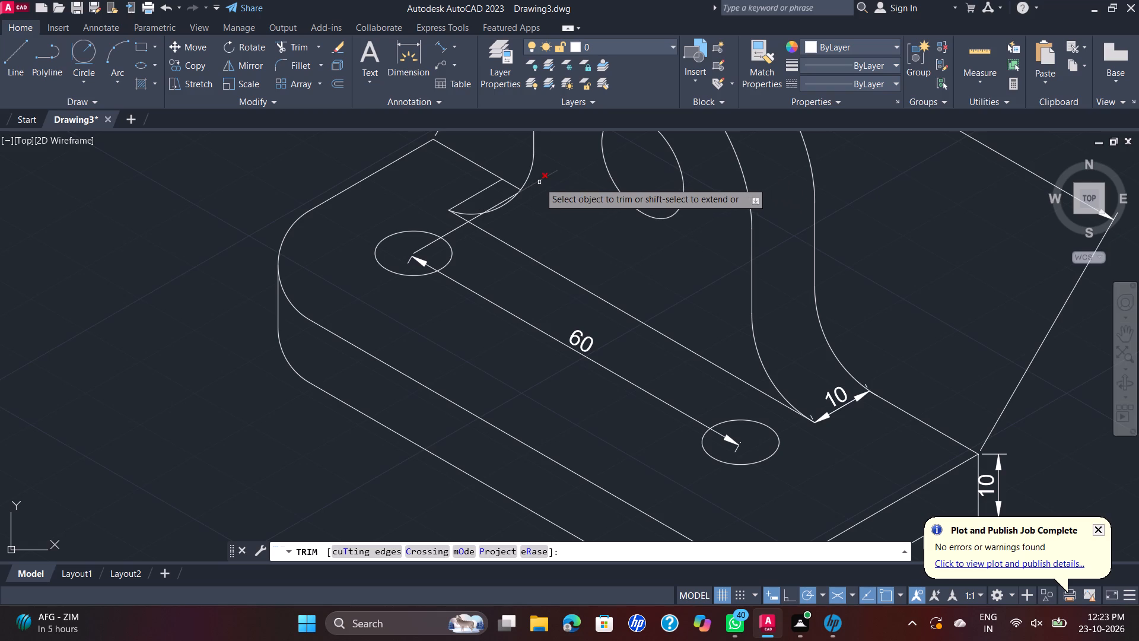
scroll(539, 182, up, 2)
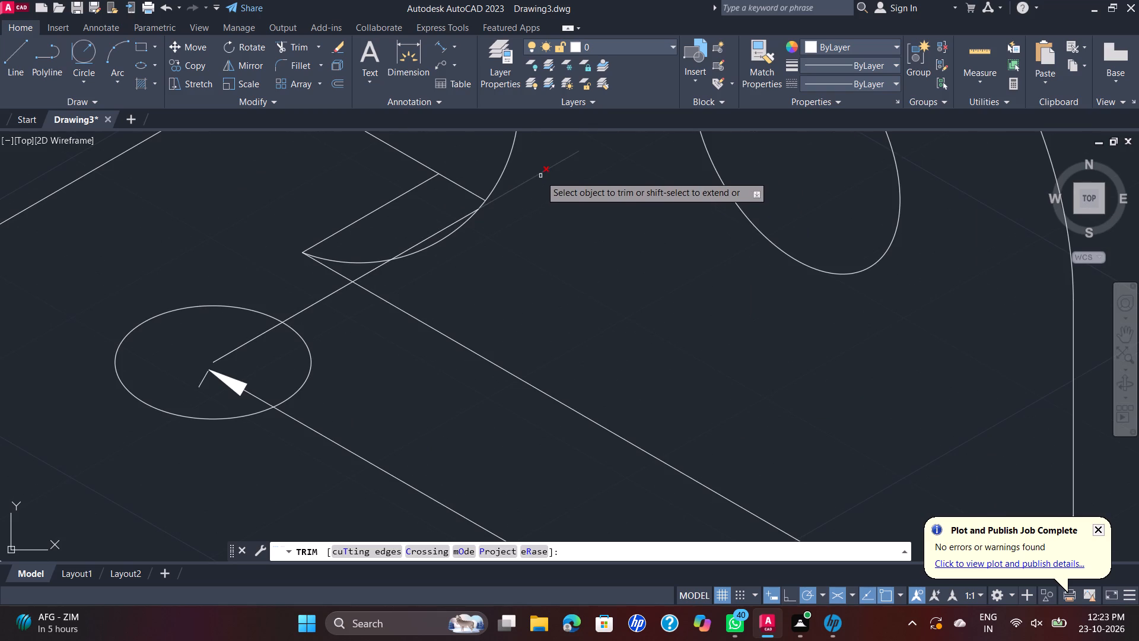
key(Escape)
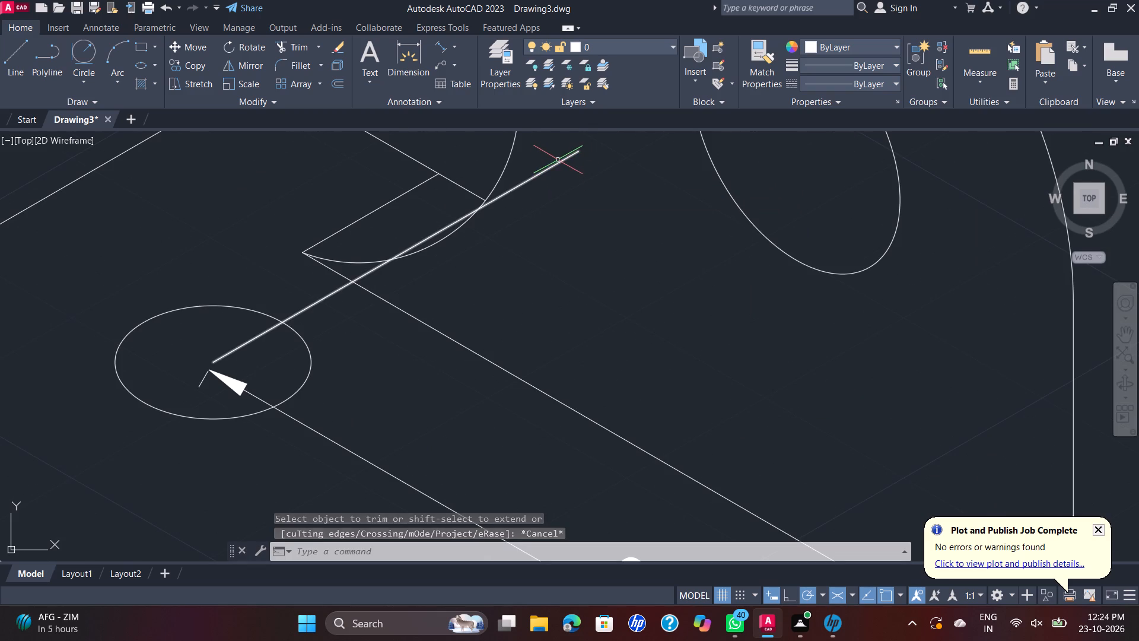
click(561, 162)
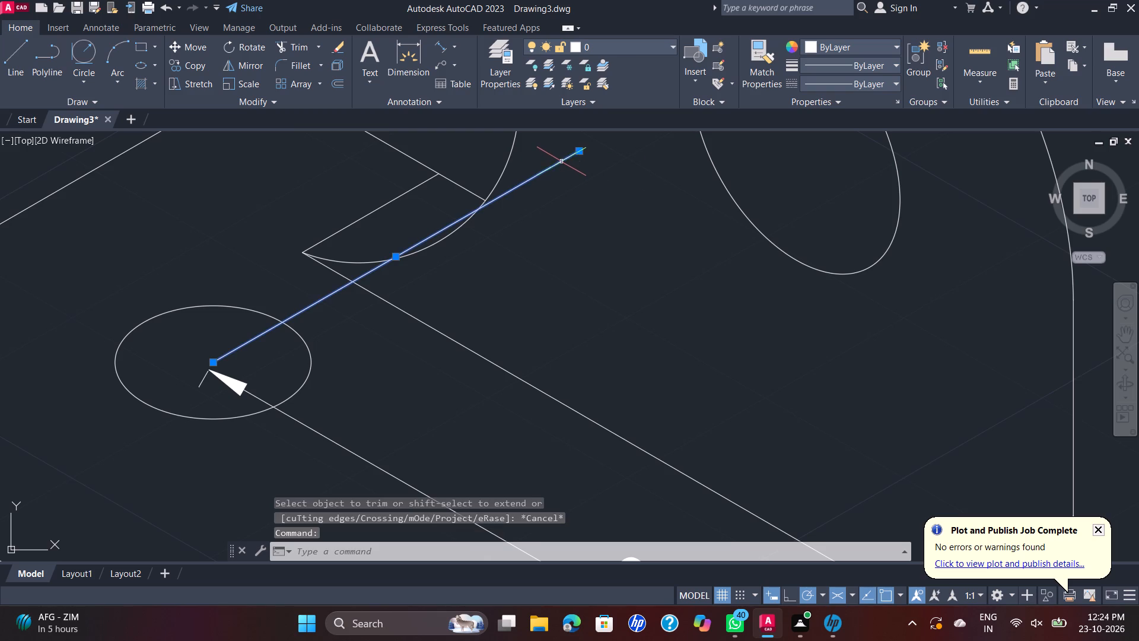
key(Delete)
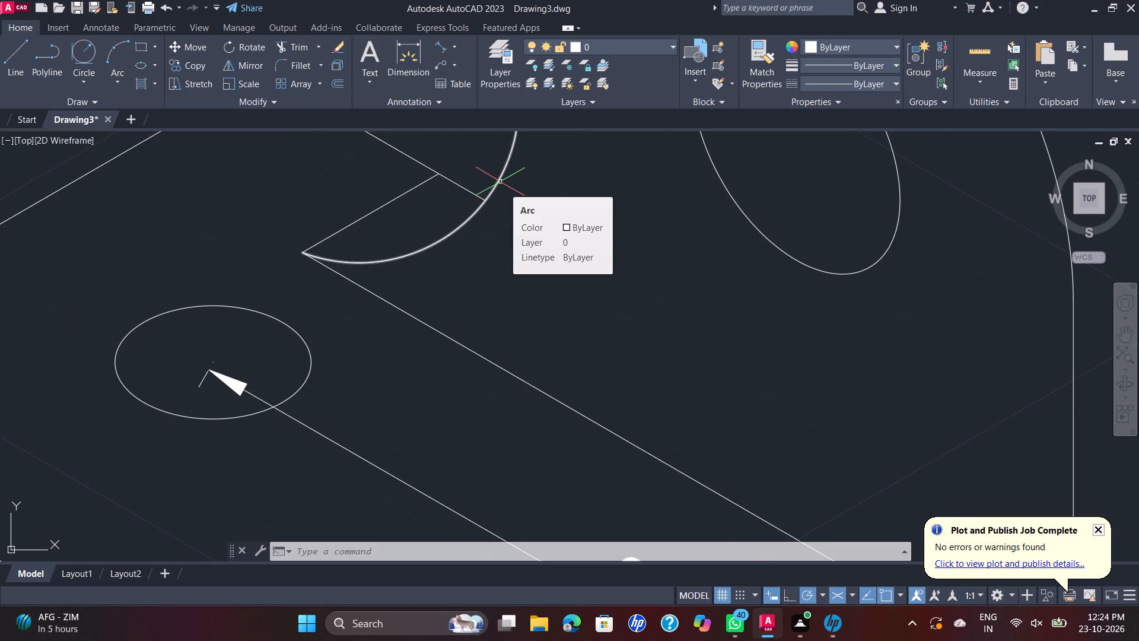
Add a dimension for the base's width between its rear and front long top edges, running beside the right hole.
scroll(770, 273, down, 3)
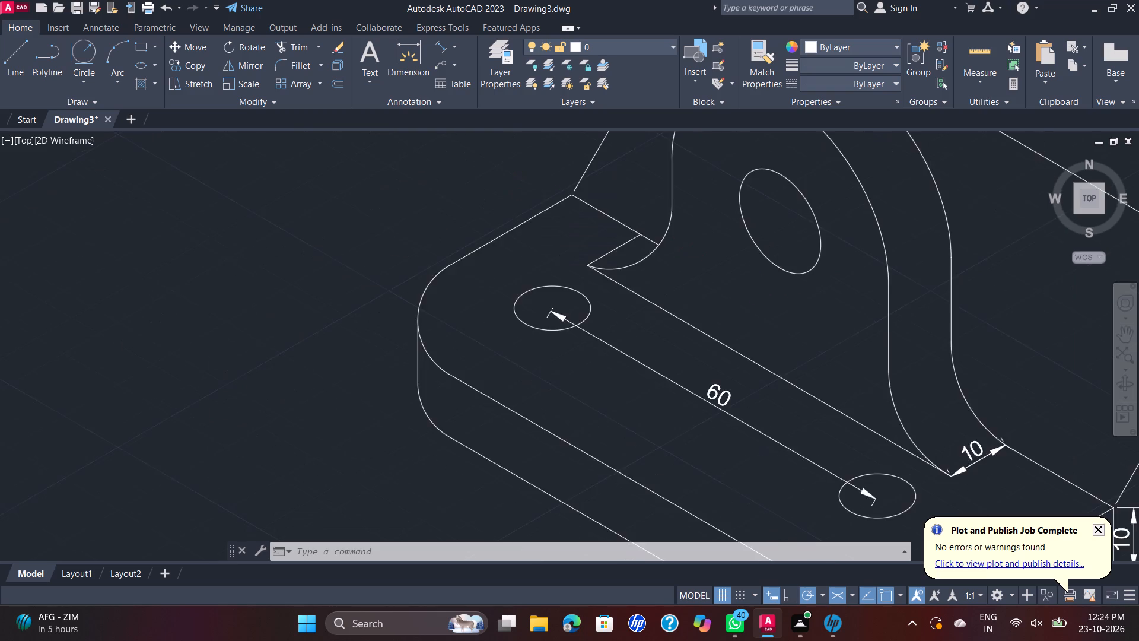
scroll(770, 273, down, 1)
middle_drag(765, 273, 688, 262)
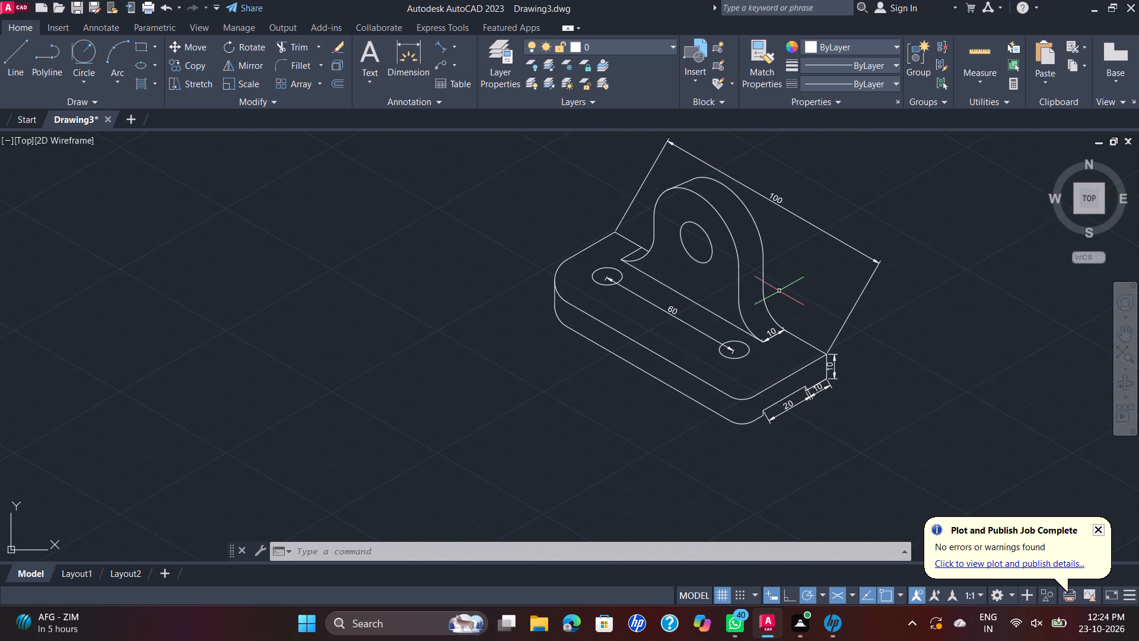
scroll(778, 291, up, 1)
middle_drag(778, 291, 743, 350)
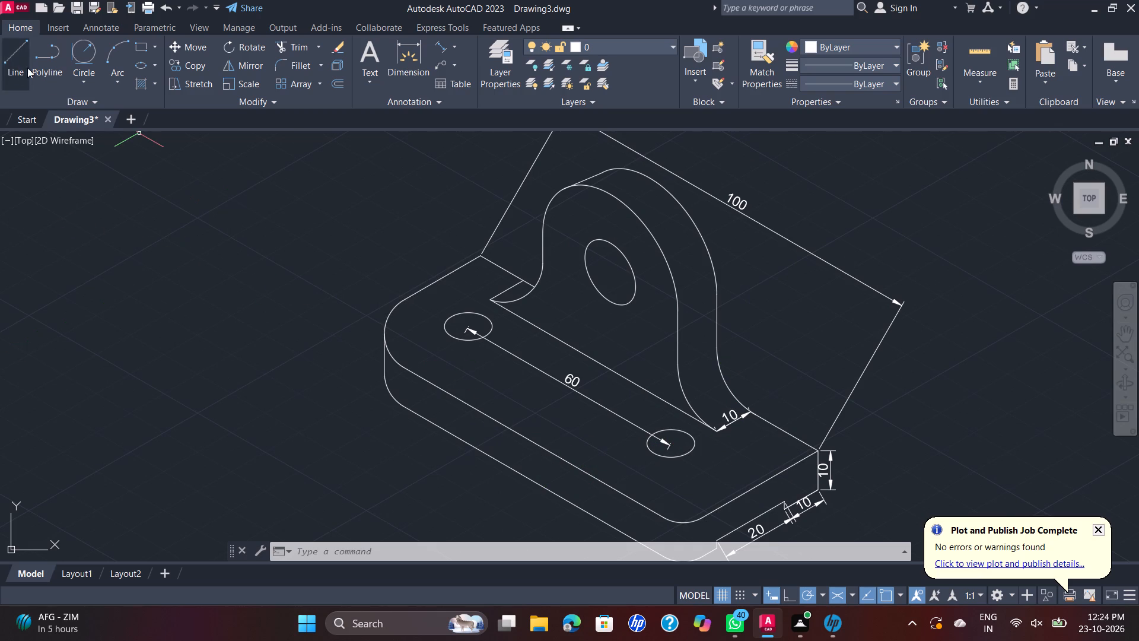
click(405, 51)
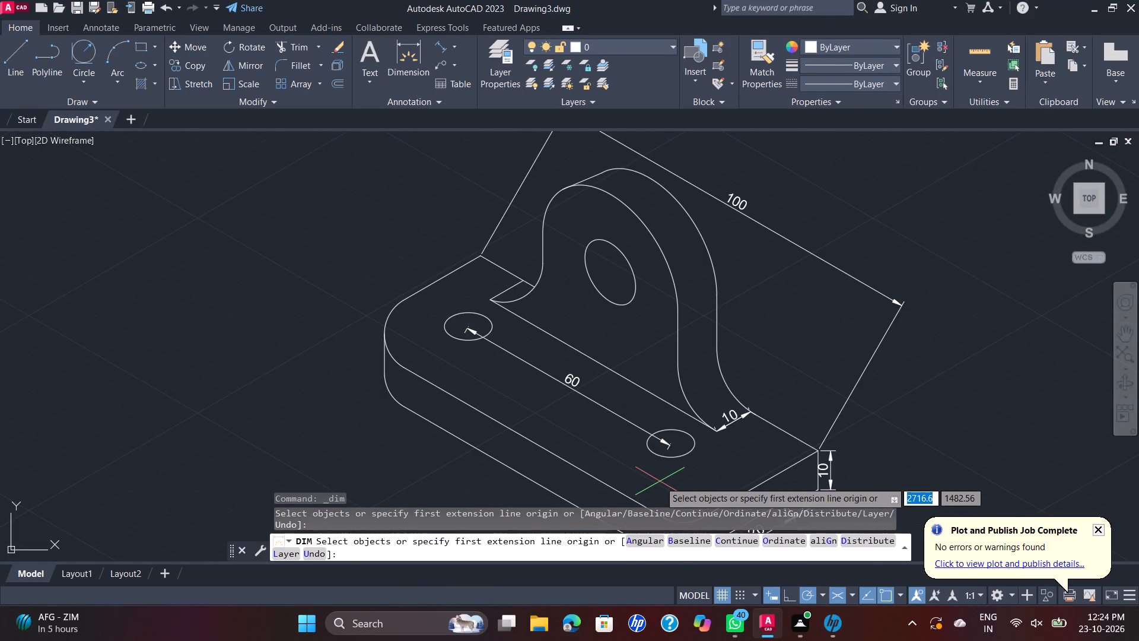
middle_drag(660, 480, 605, 435)
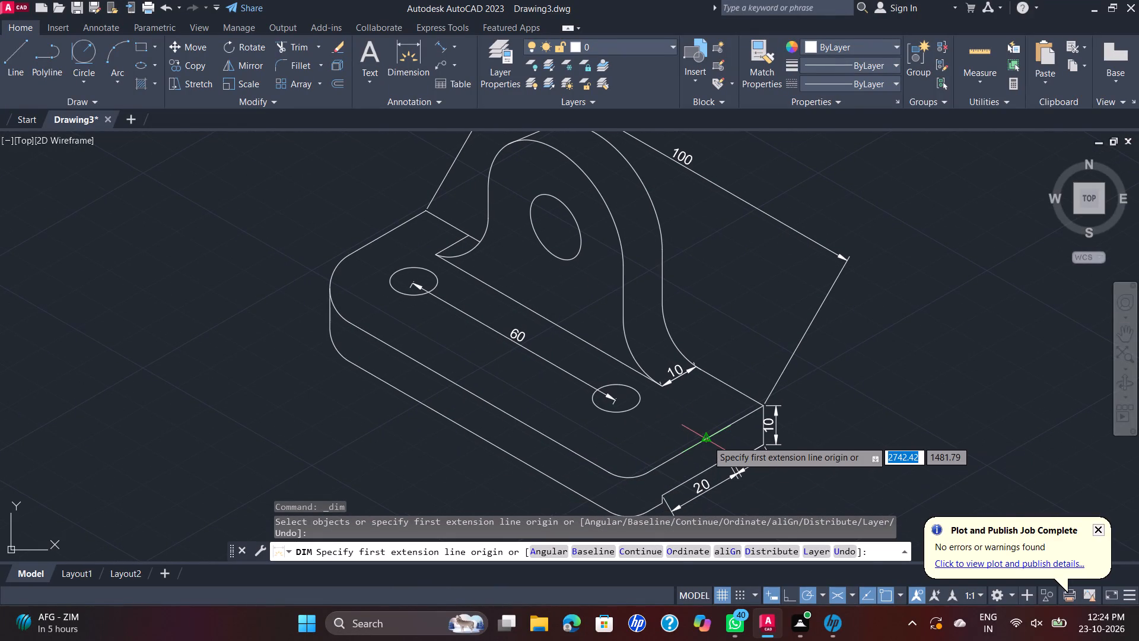
click(712, 376)
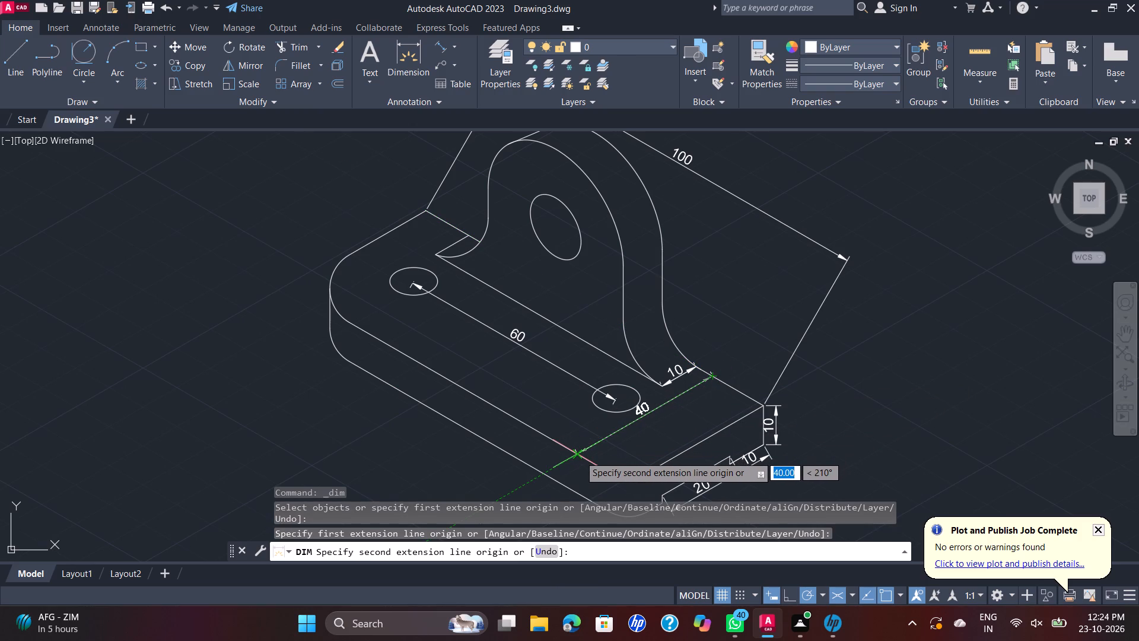
click(578, 456)
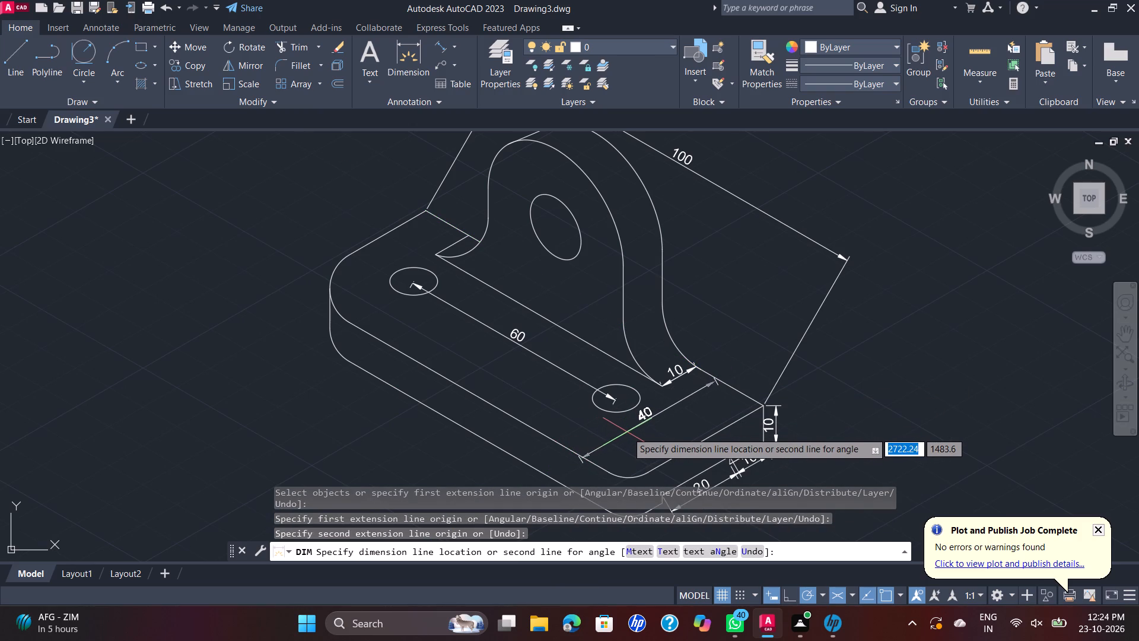
click(626, 423)
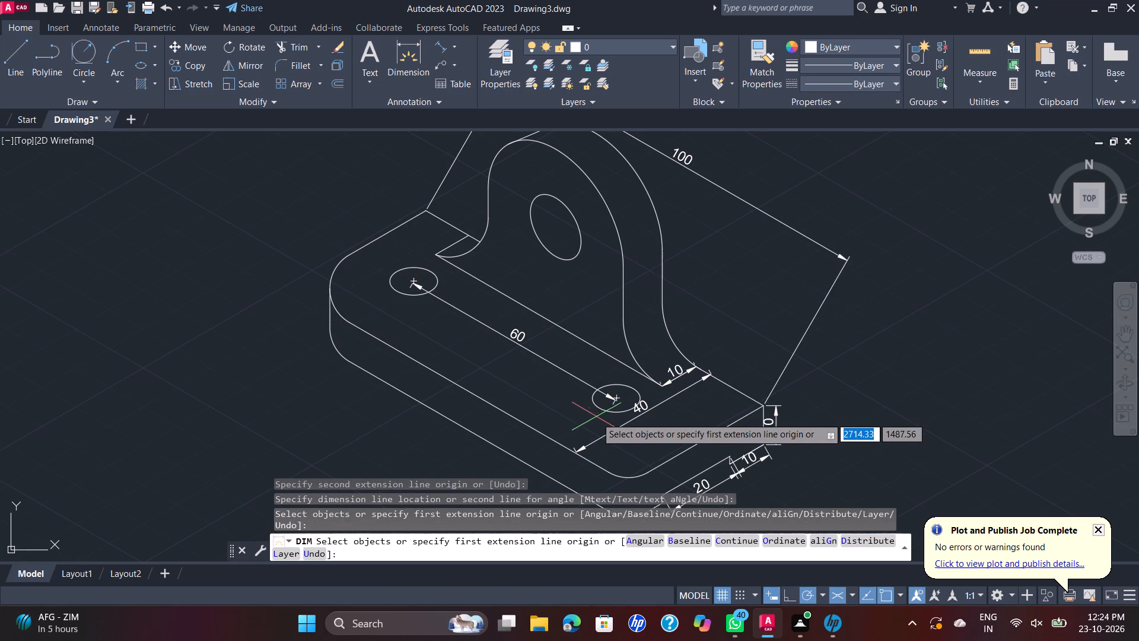
scroll(561, 382, down, 1)
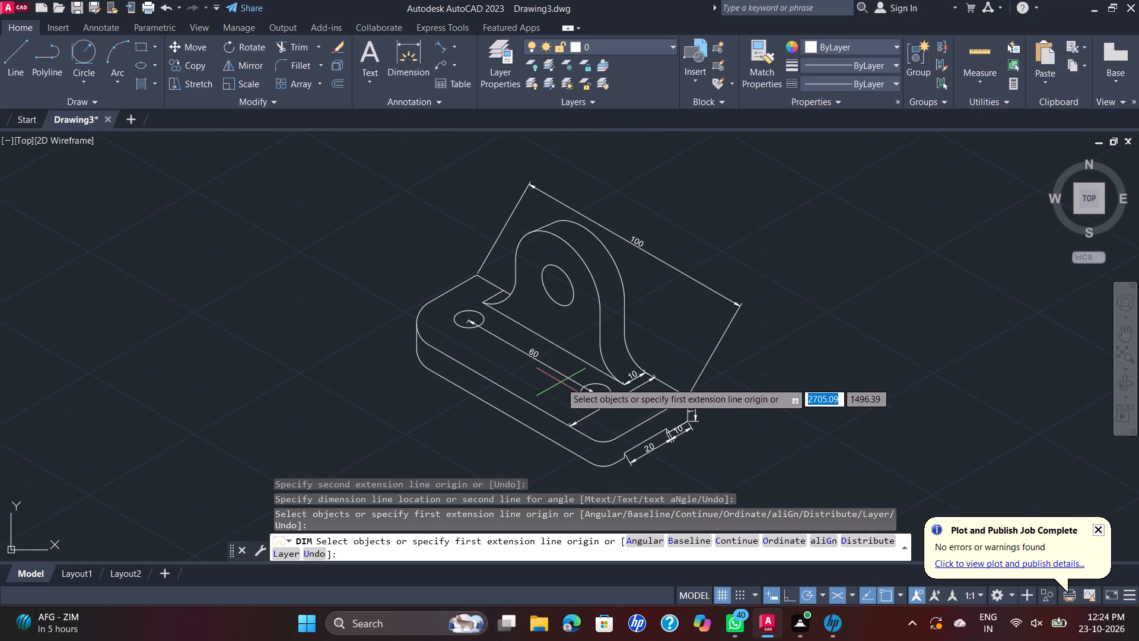
middle_drag(595, 351, 482, 319)
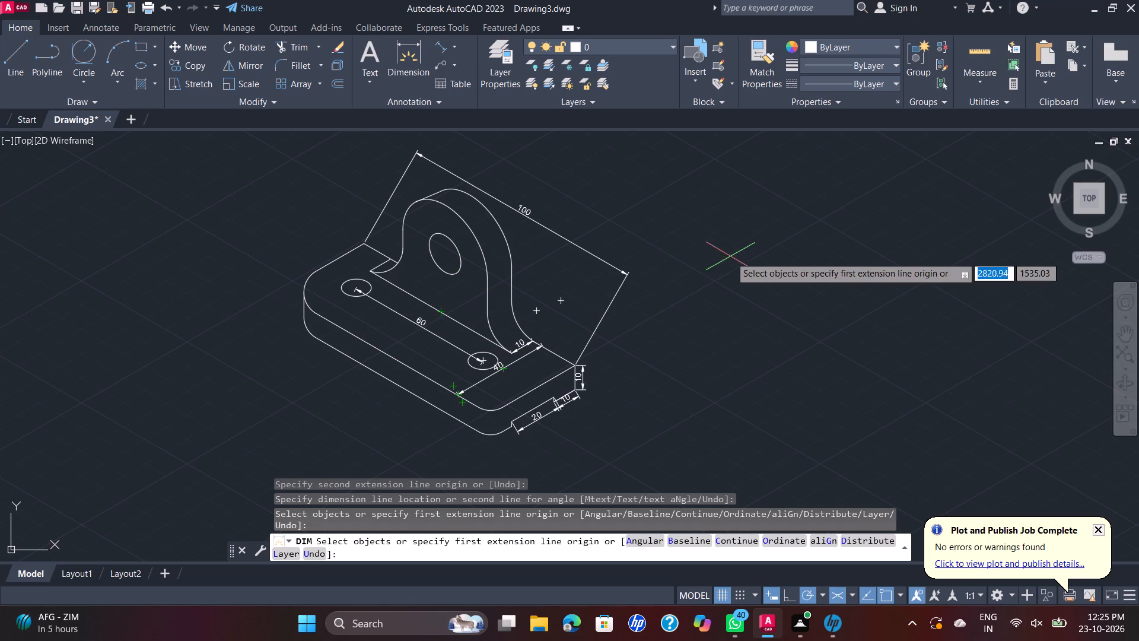
key(Escape)
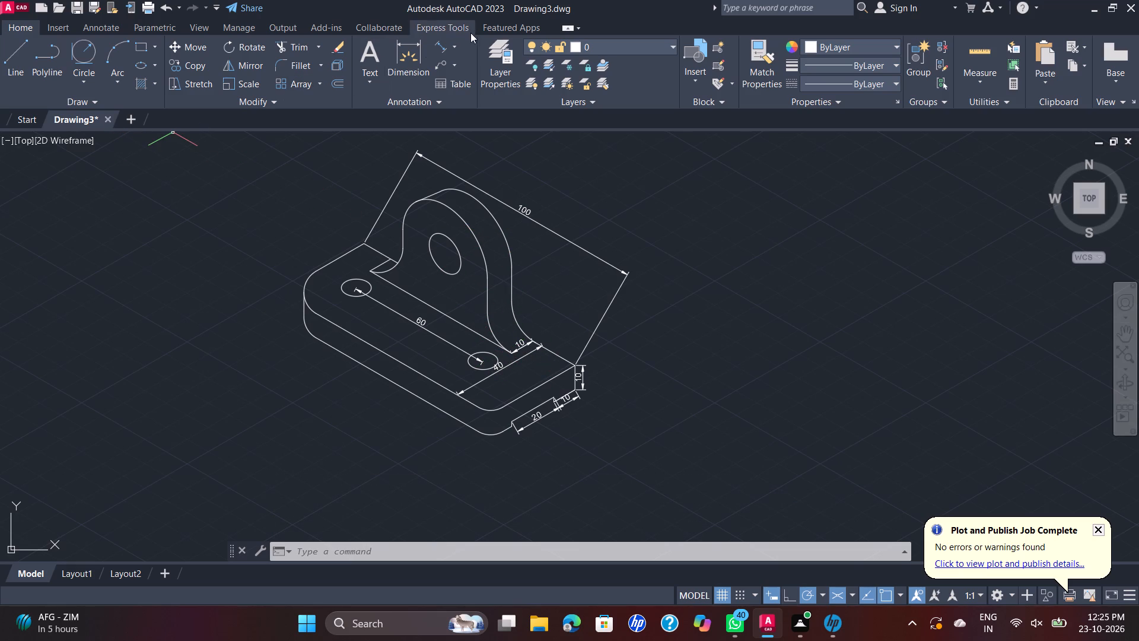
Add an aligned dimension for the groove's depth along its short vertical edge nearest the base's front corner.
click(440, 49)
scroll(537, 469, up, 2)
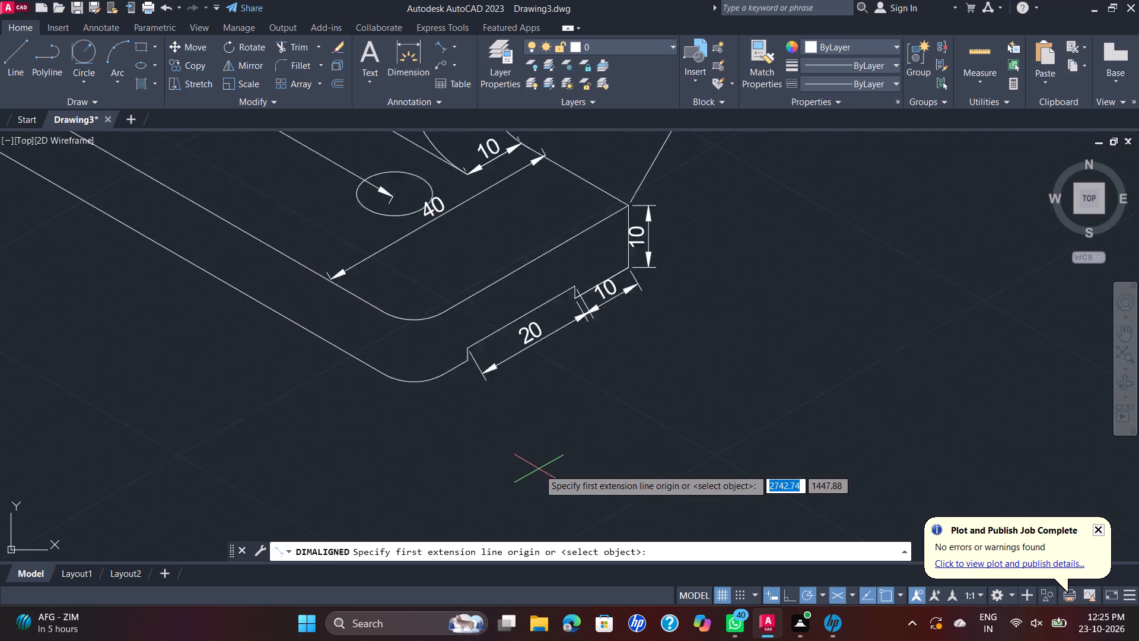
scroll(539, 469, up, 1)
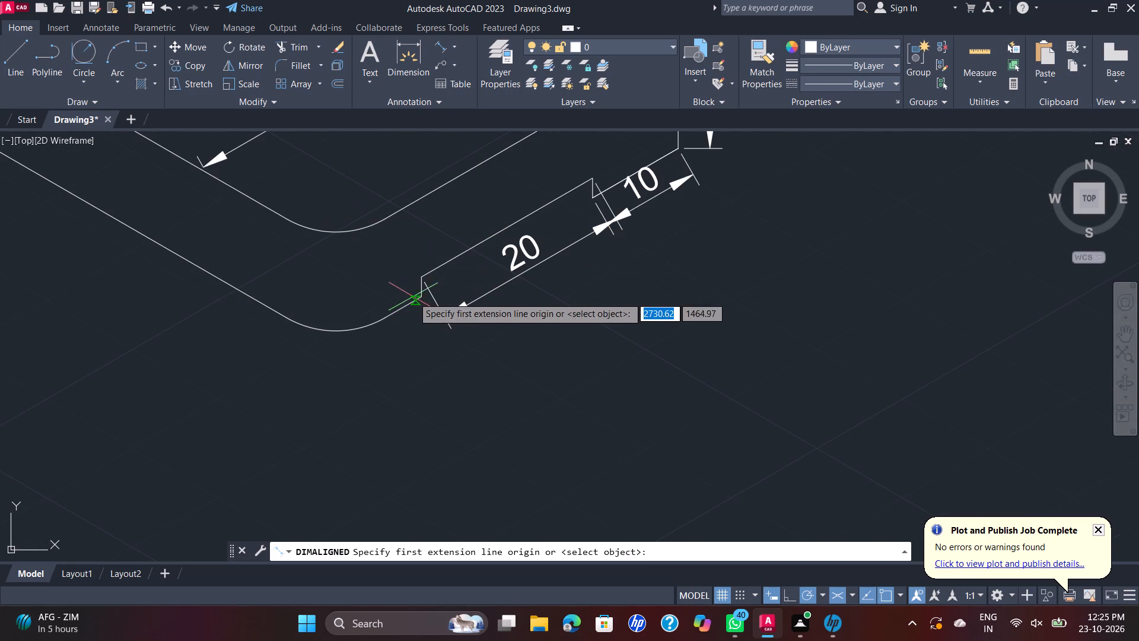
click(419, 274)
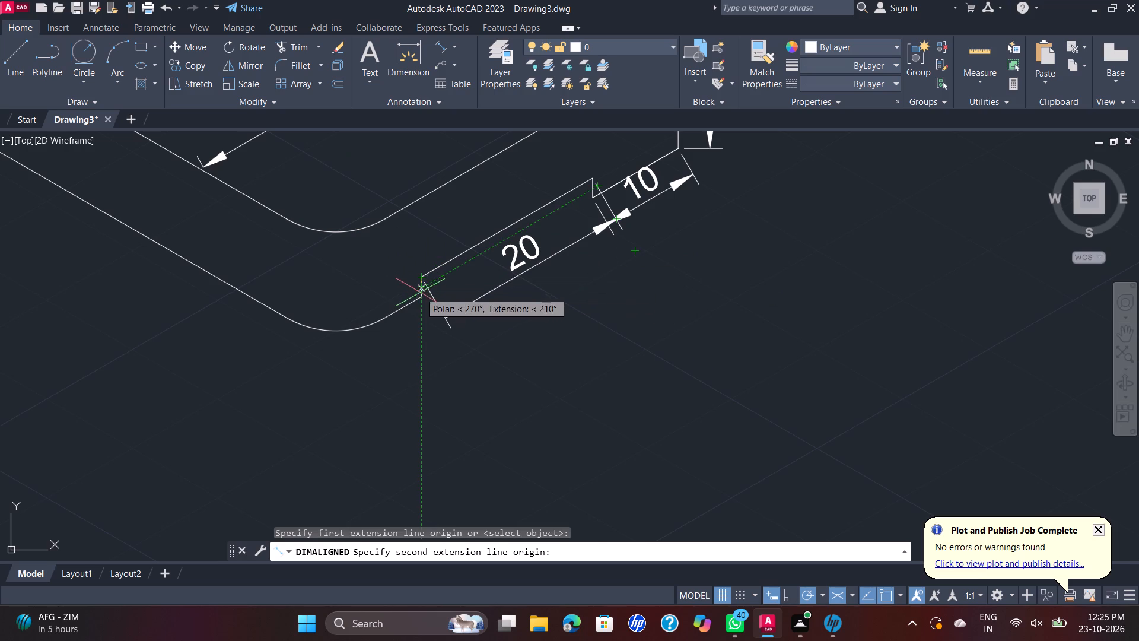
click(421, 297)
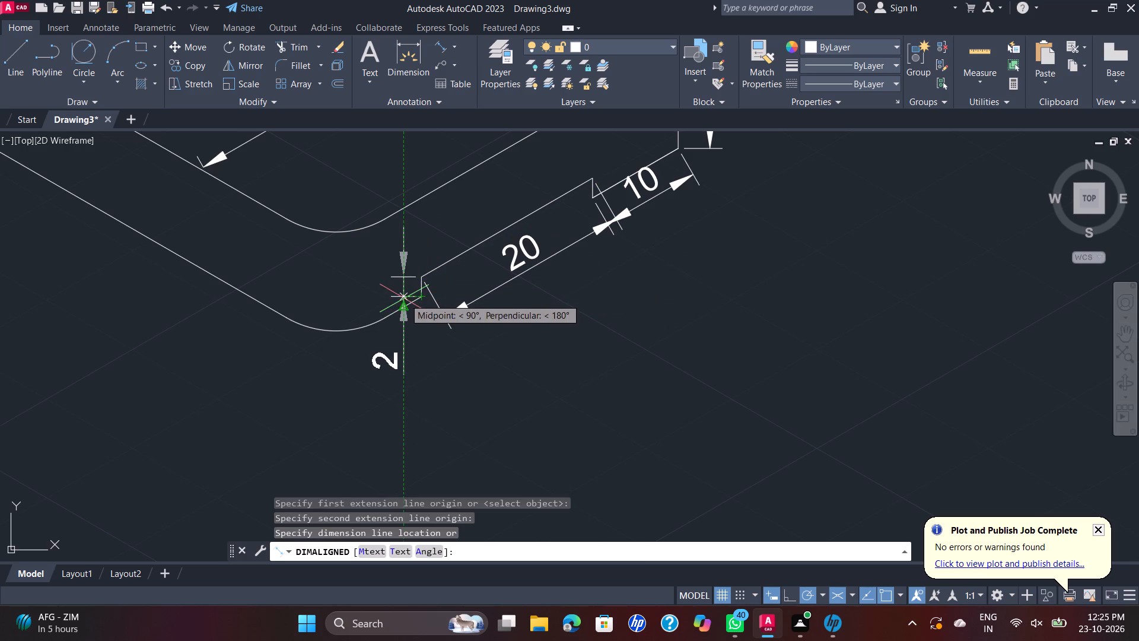
click(399, 283)
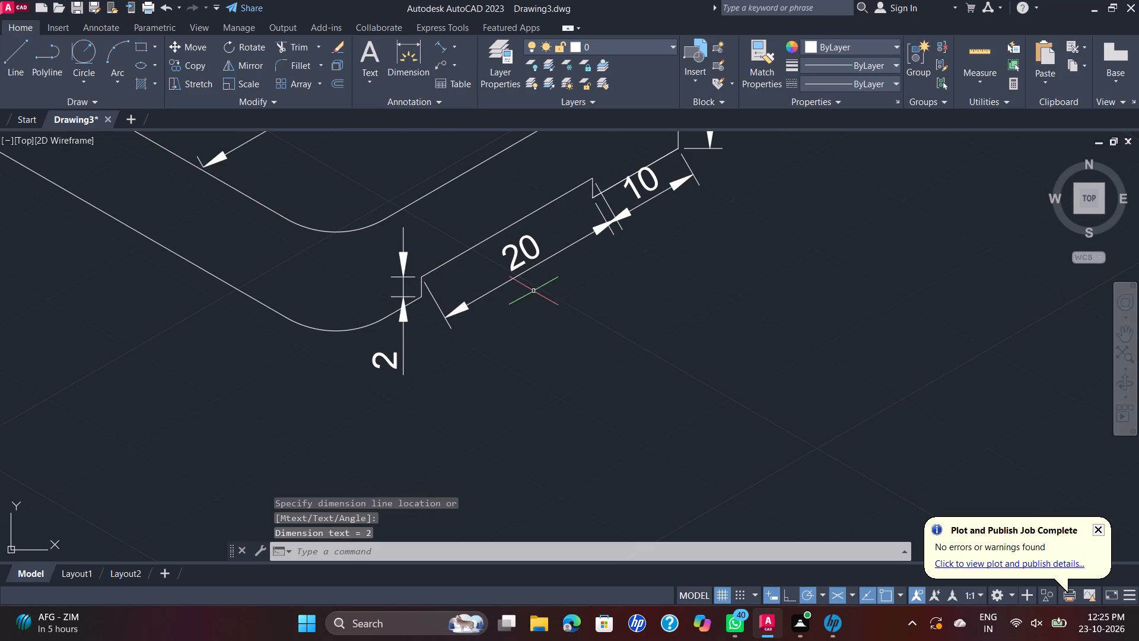
Draw a 30° helper line about 36 mm long from near the middle of the base's front top edge, past the upright's foot line.
scroll(667, 295, down, 2)
middle_drag(687, 254, 666, 349)
middle_drag(628, 252, 632, 335)
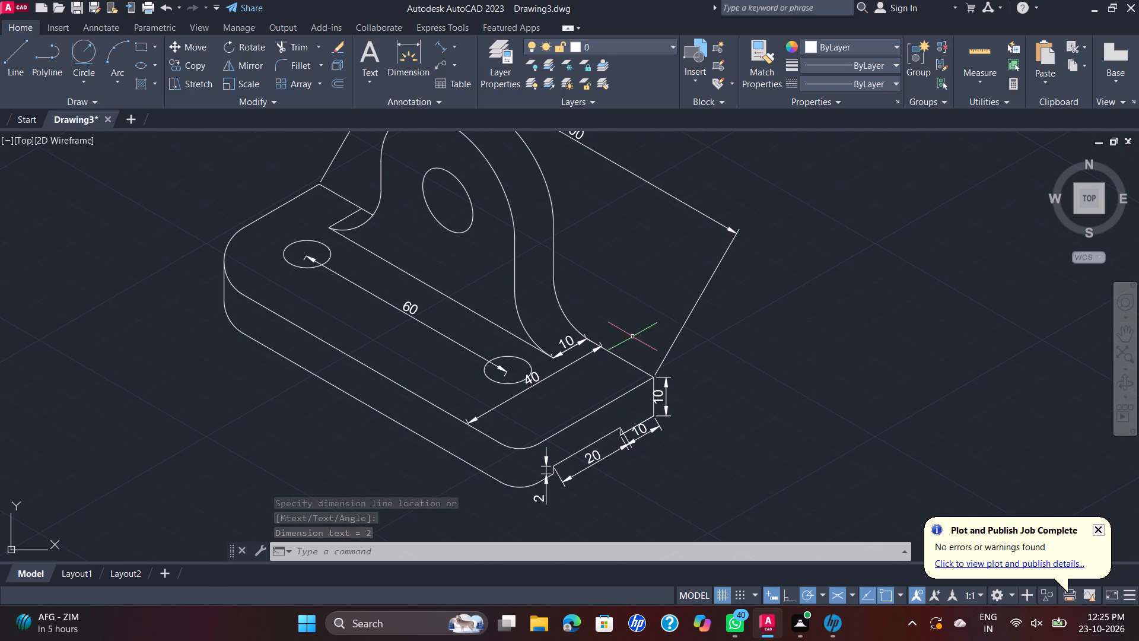
middle_drag(677, 256, 656, 300)
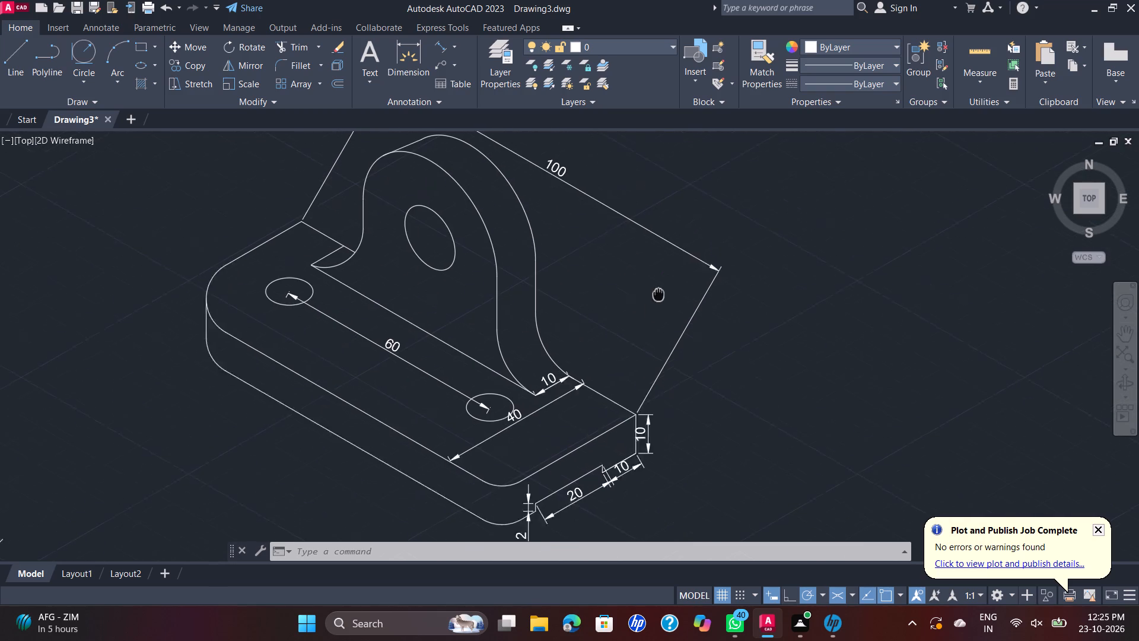
middle_drag(656, 300, 644, 328)
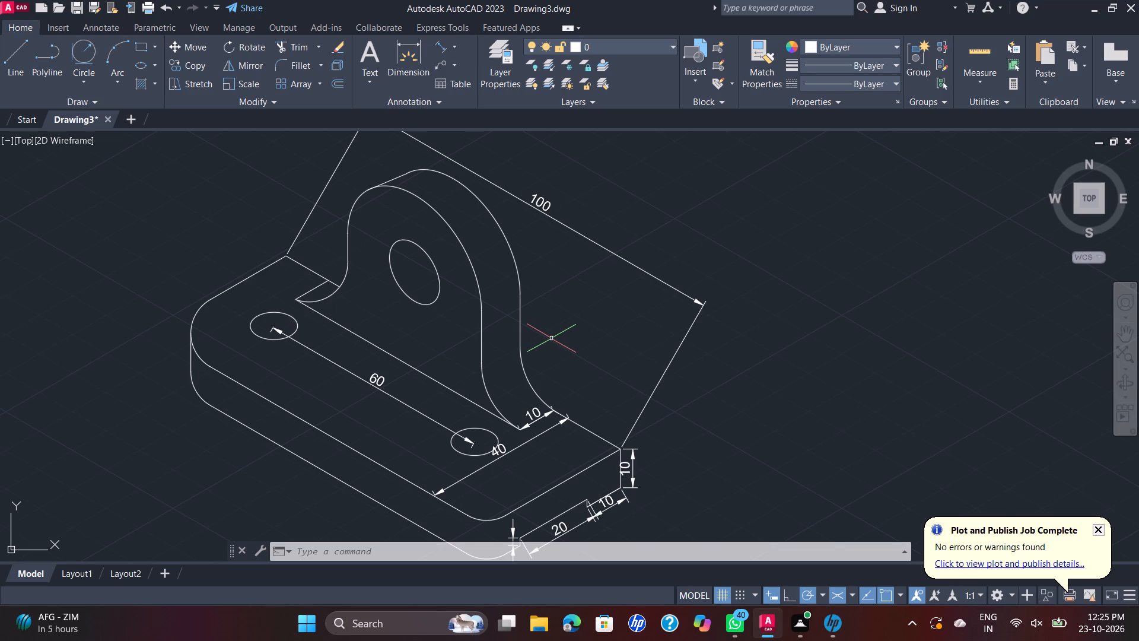
click(9, 68)
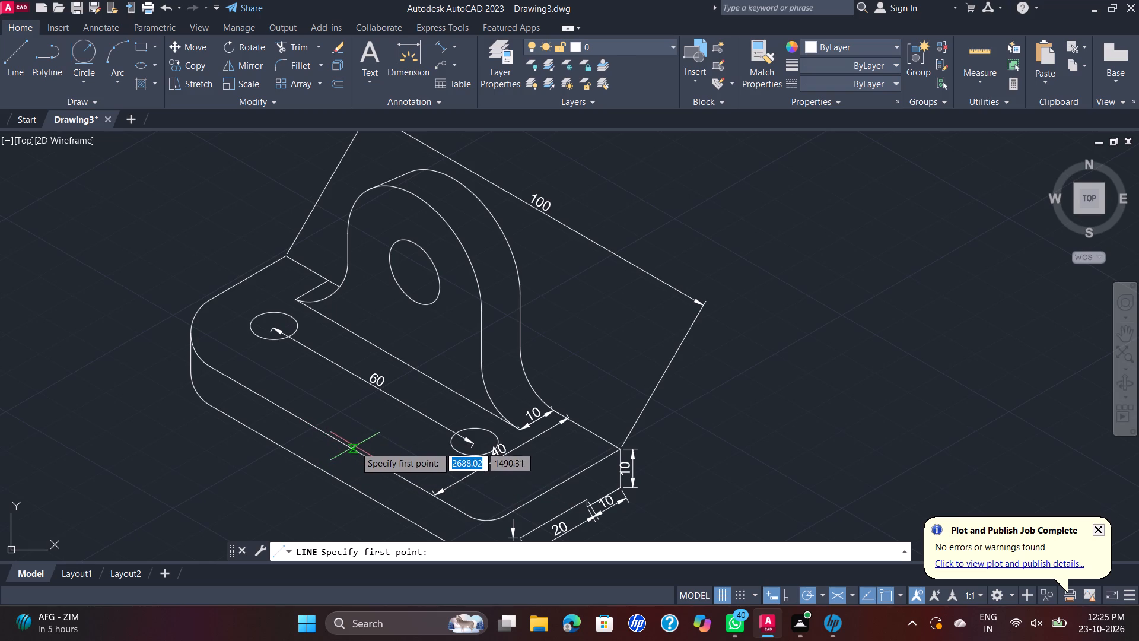
click(339, 440)
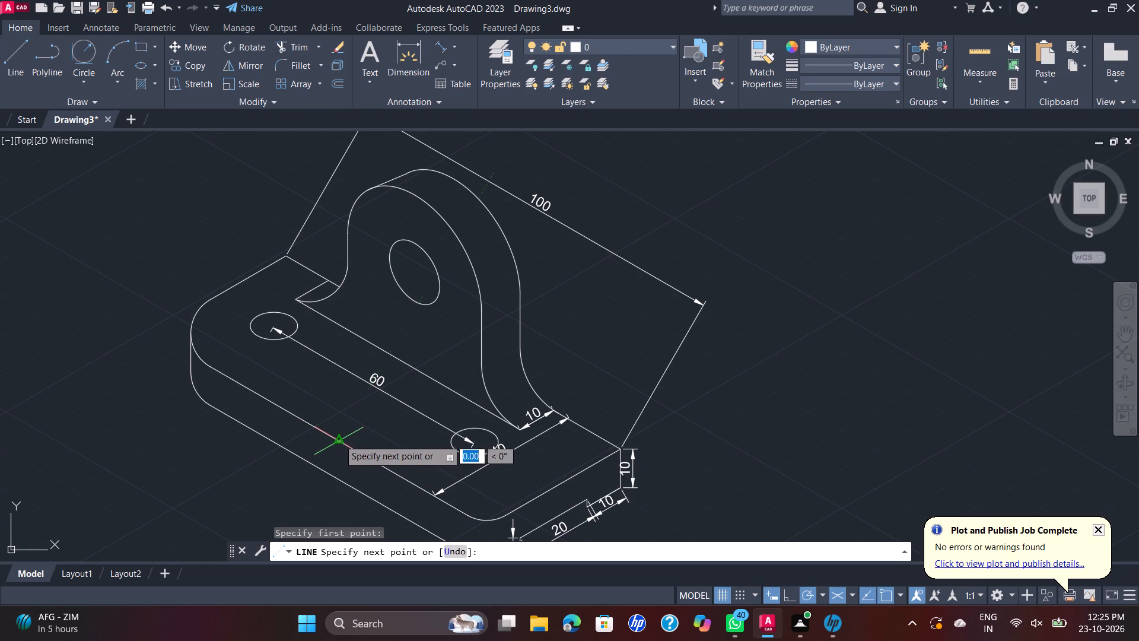
click(455, 366)
key(Escape)
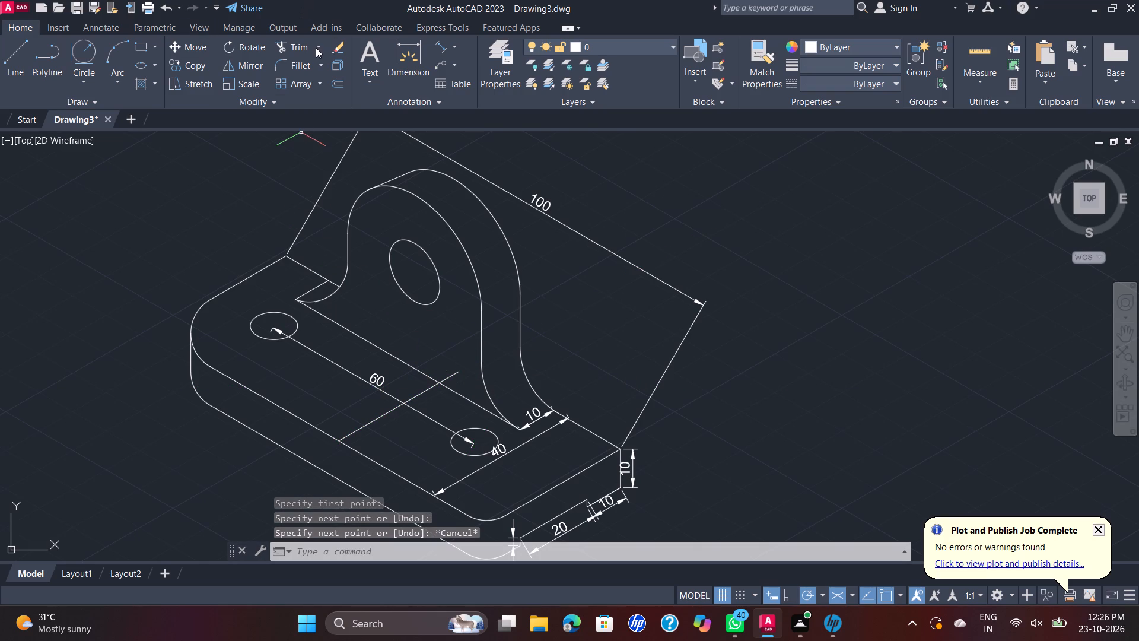
Trim the helper line's end back to the upright's front foot line.
click(298, 50)
click(454, 377)
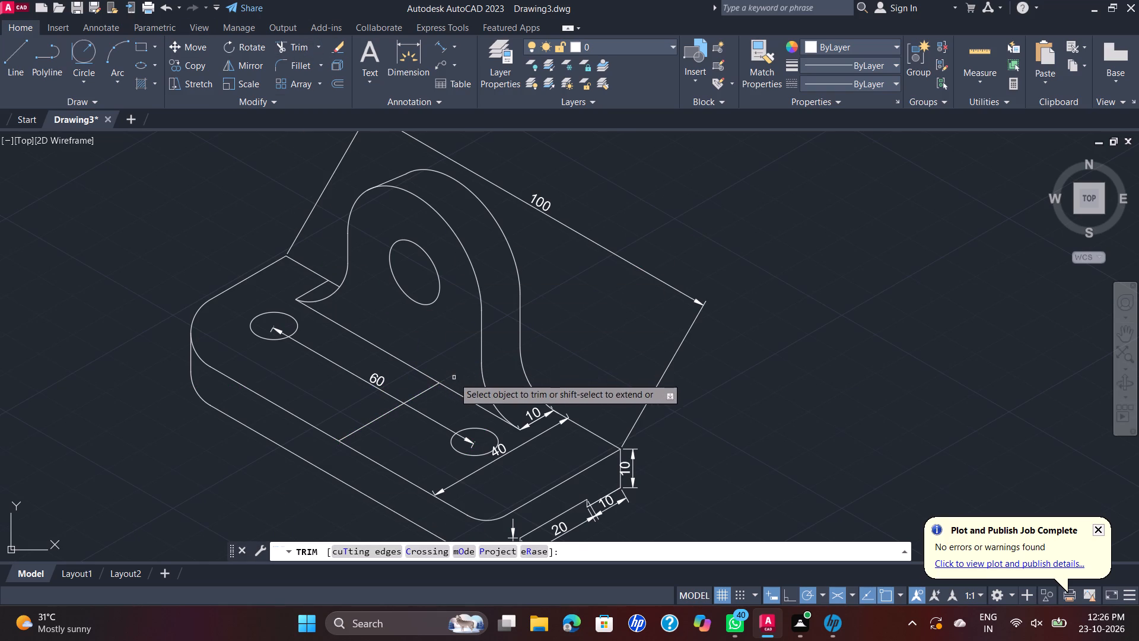
key(Escape)
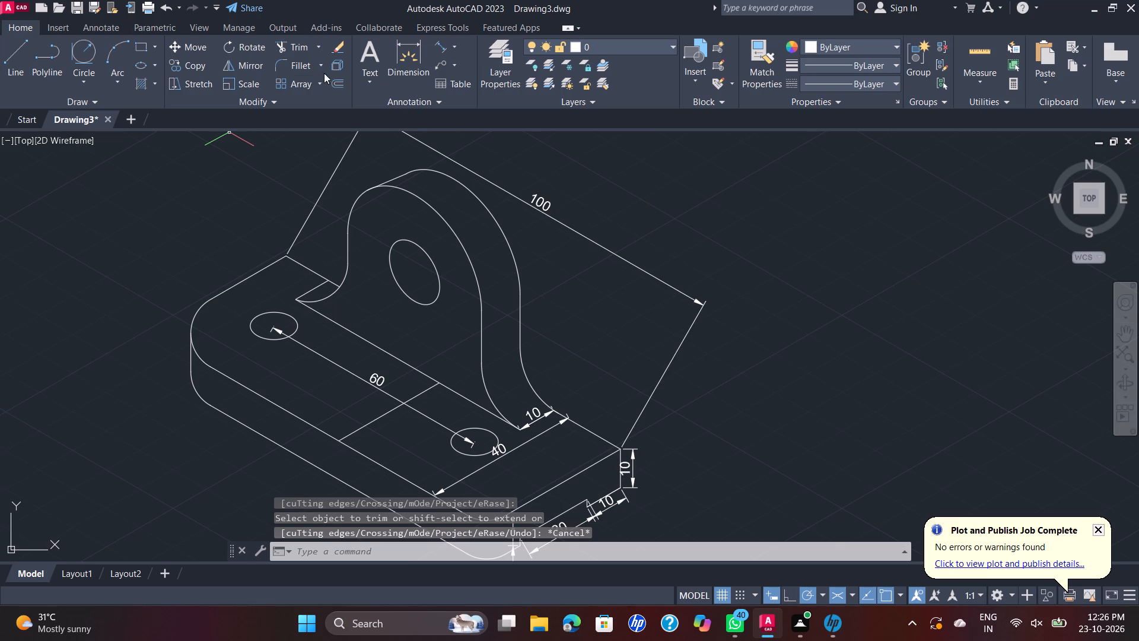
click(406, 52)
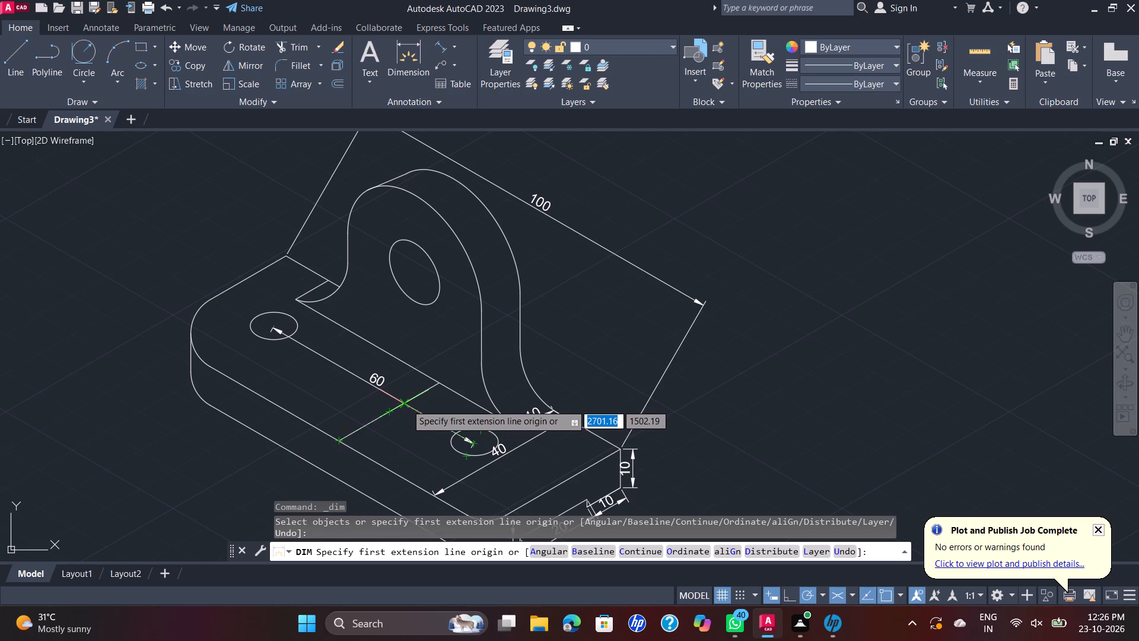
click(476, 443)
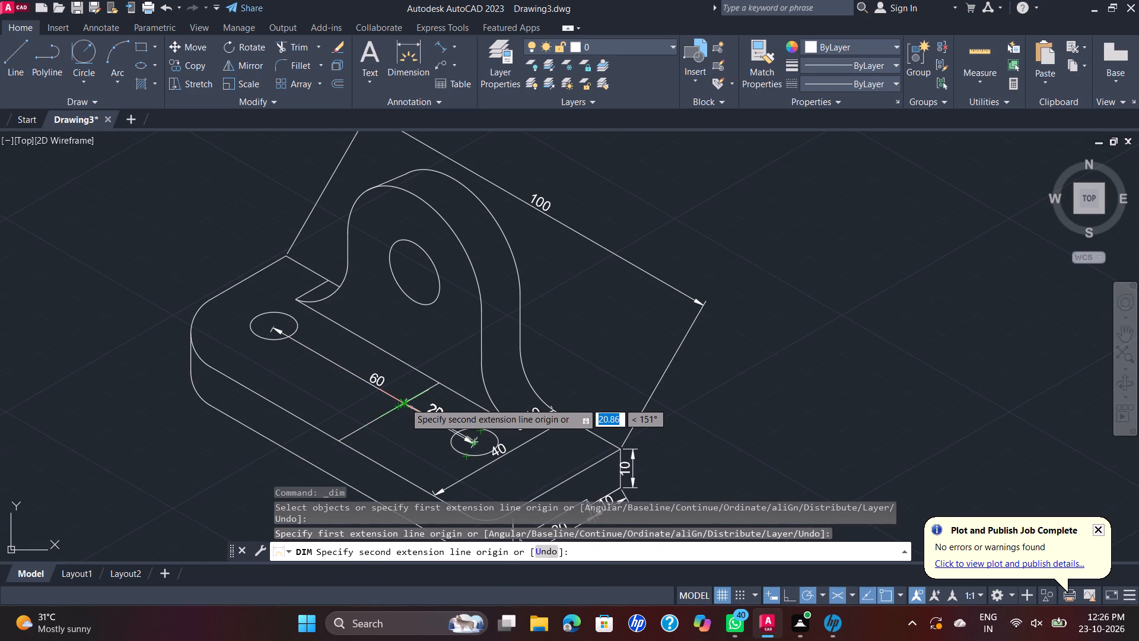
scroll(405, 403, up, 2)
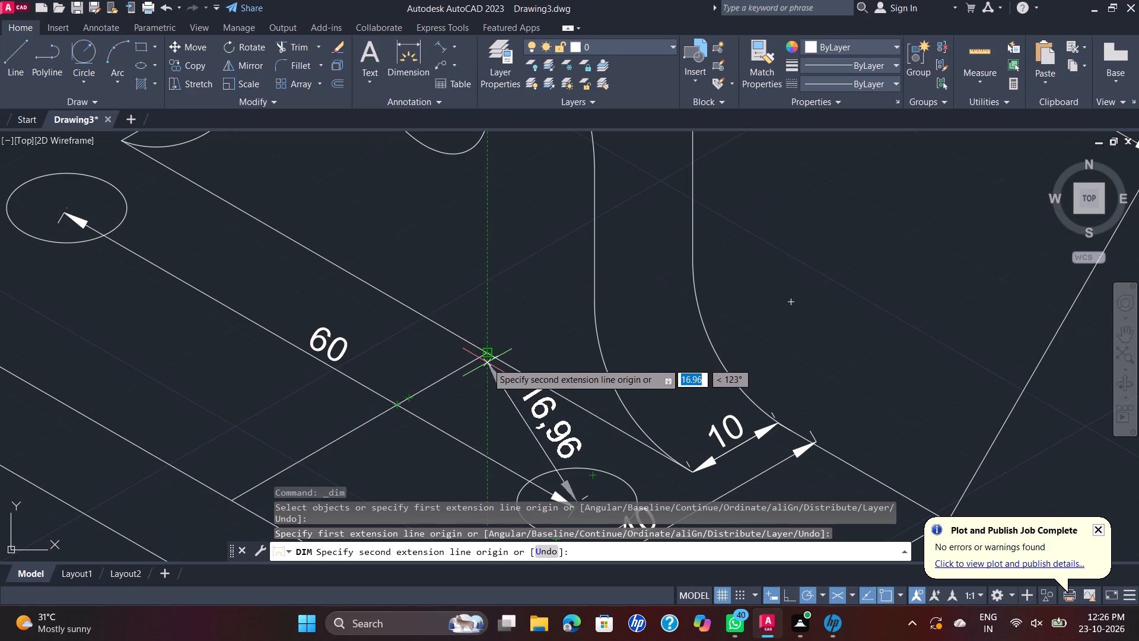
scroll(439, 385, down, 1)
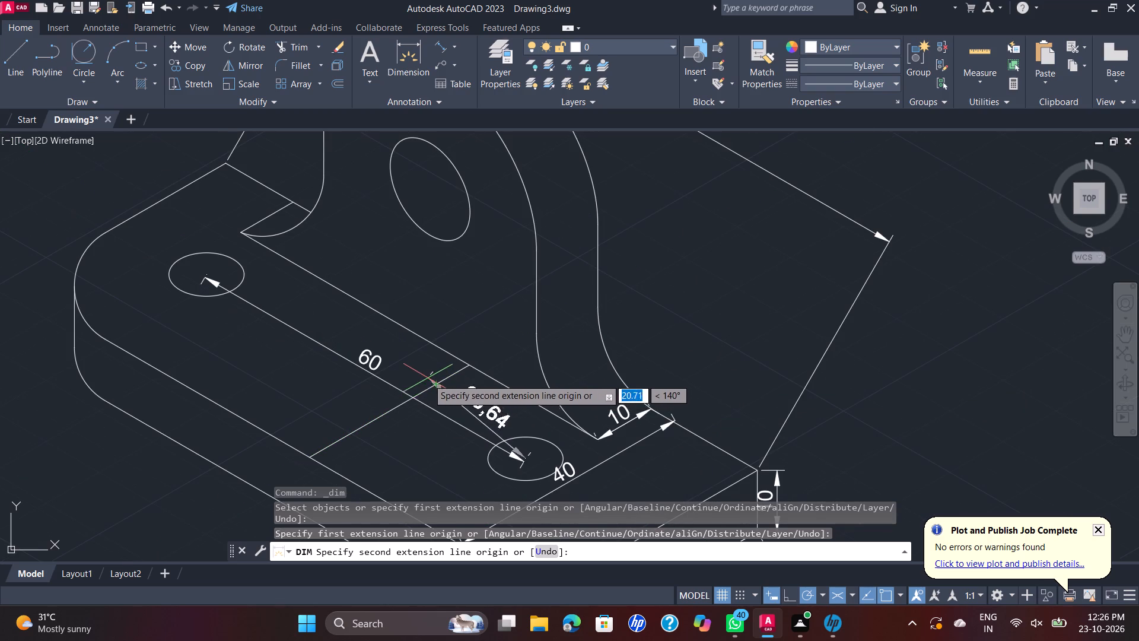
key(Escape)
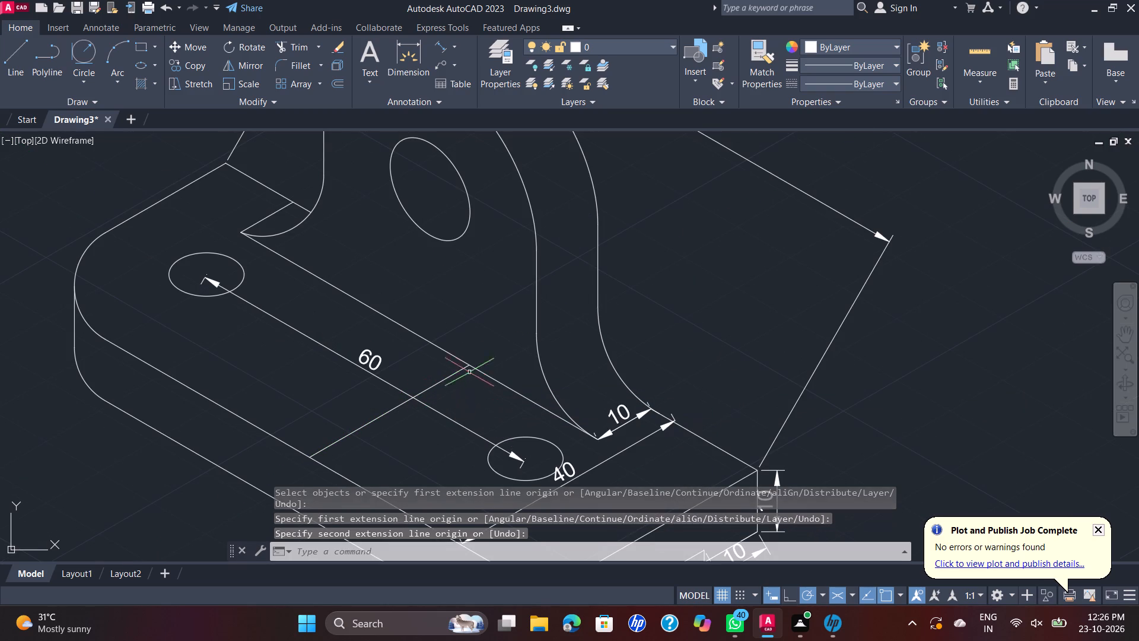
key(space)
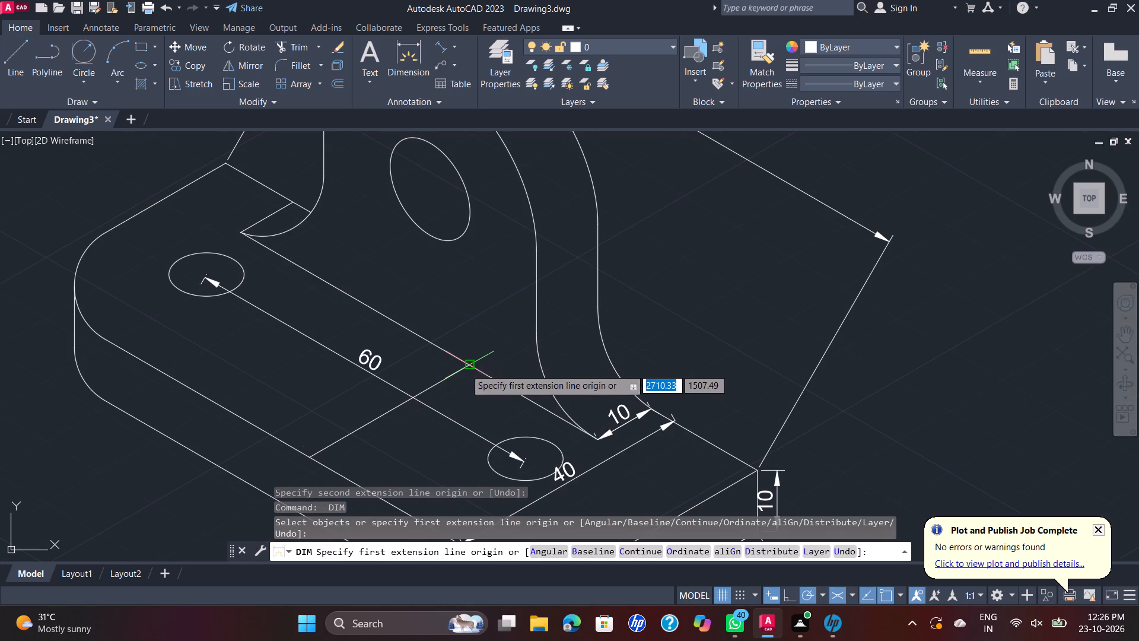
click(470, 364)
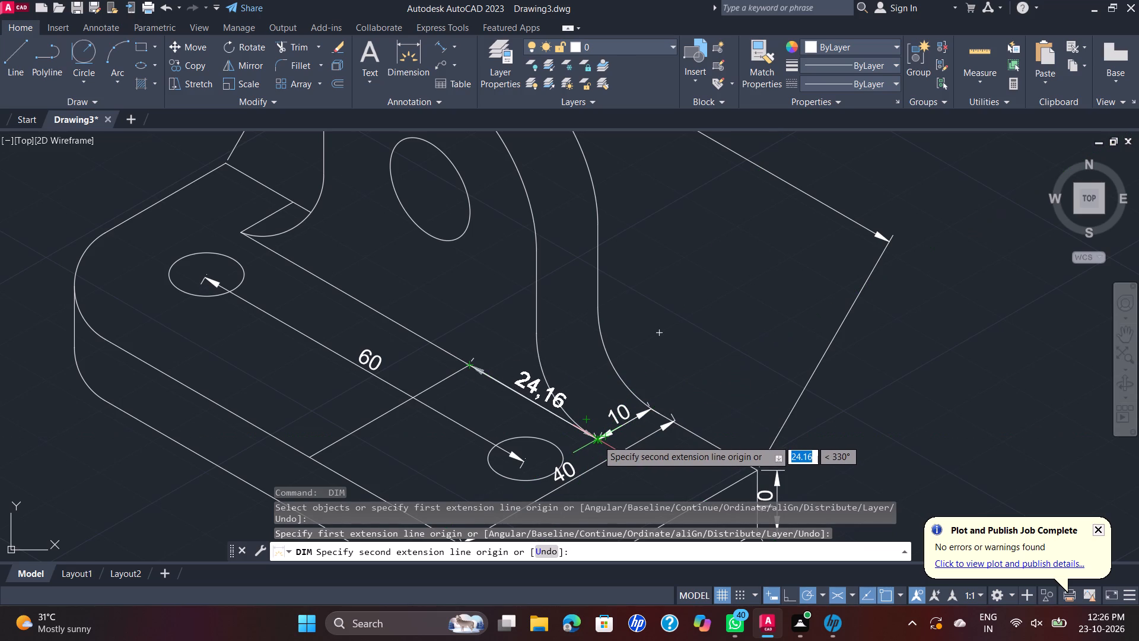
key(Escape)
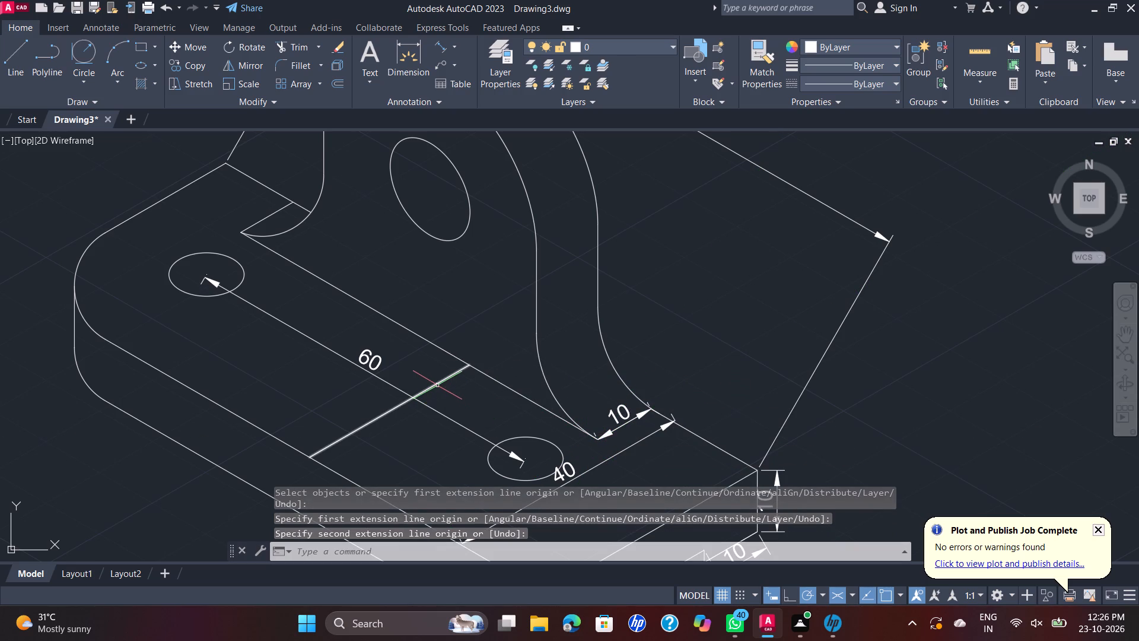
Erase the 30° helper line running across the base's top face to the upright's front foot line.
click(437, 385)
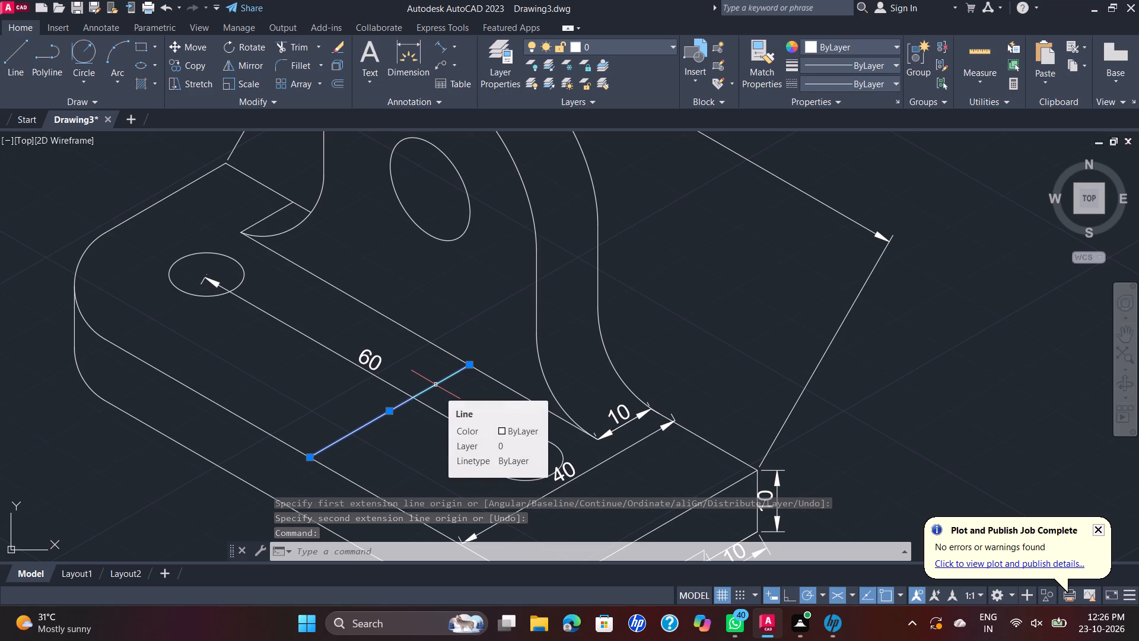
text(``)
key(Escape)
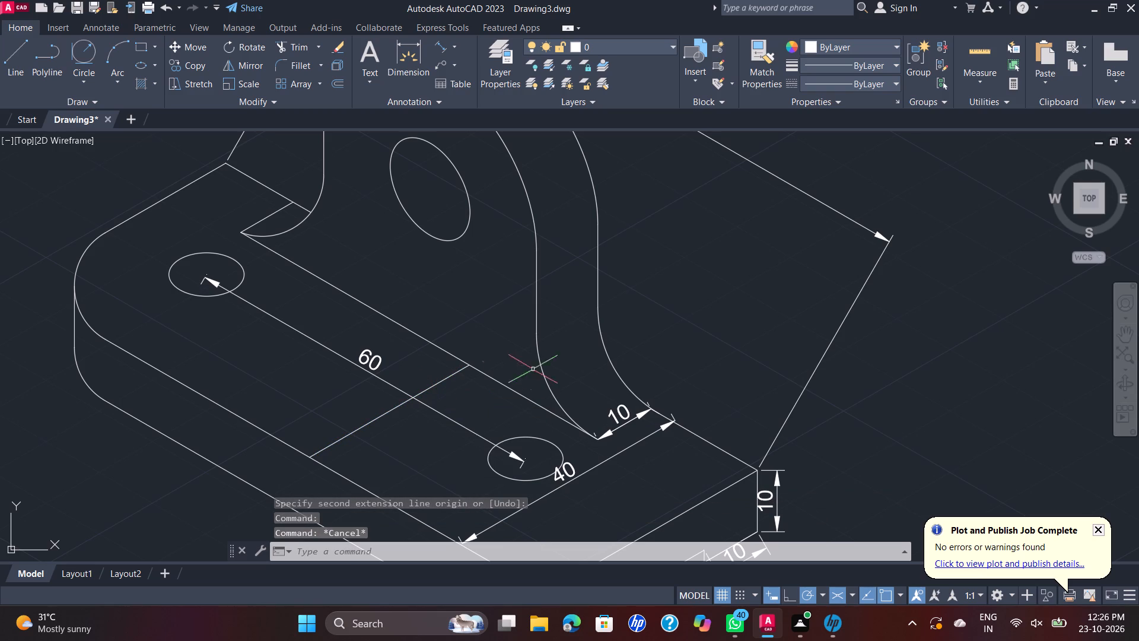
click(450, 375)
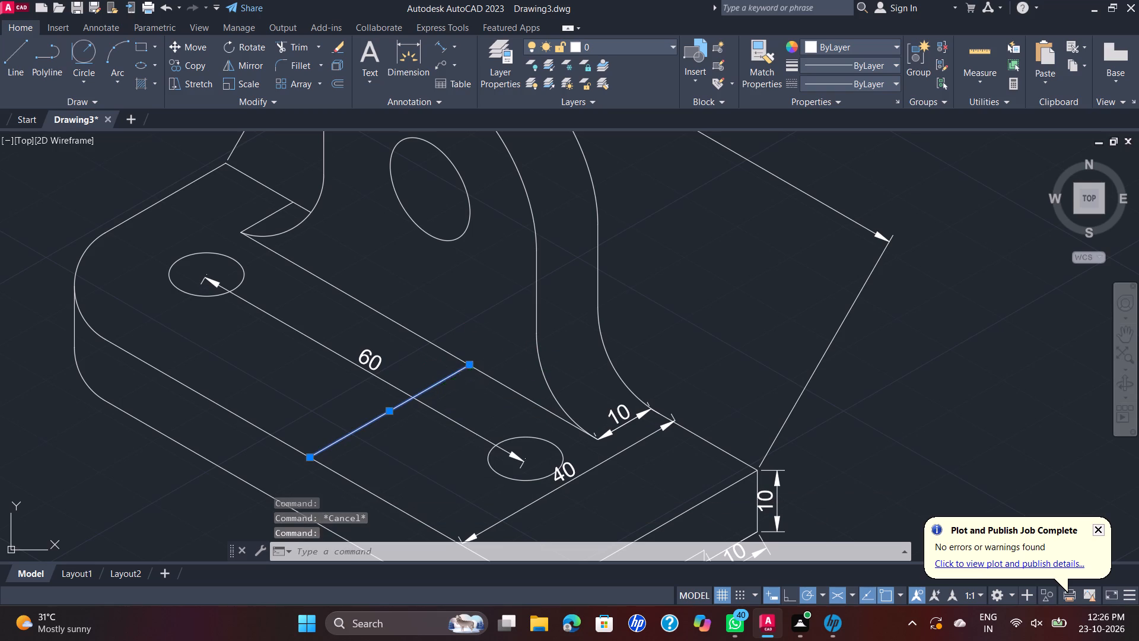
key(Delete)
Add a multileader reading R20 pointing to the rounded top arc on the upright's rear outline.
scroll(482, 402, down, 2)
middle_drag(480, 401, 463, 397)
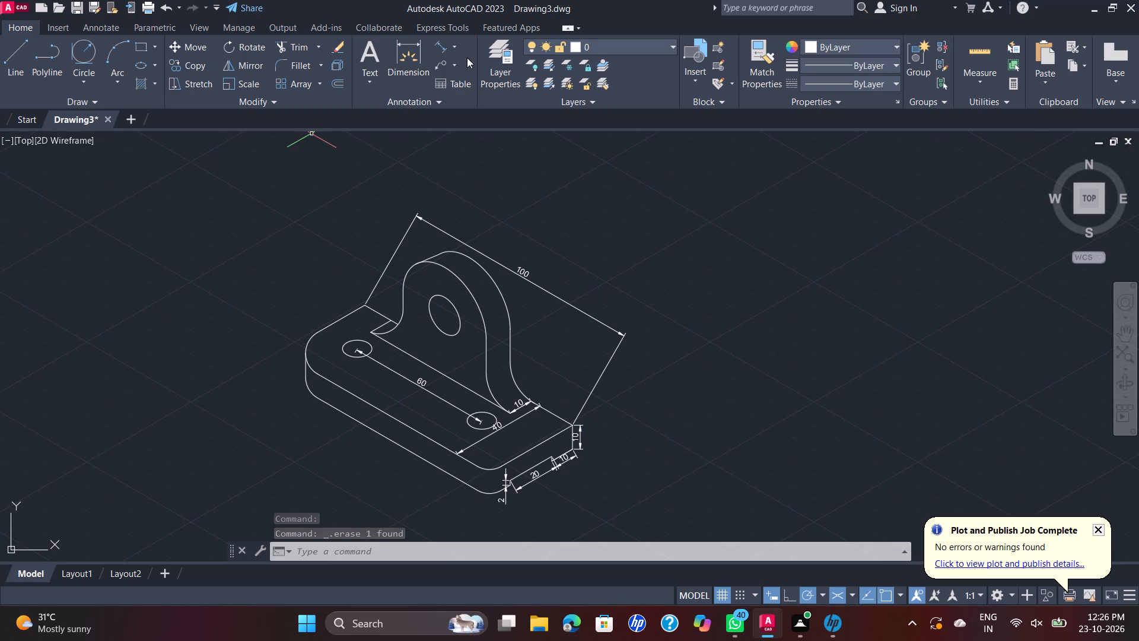
click(449, 65)
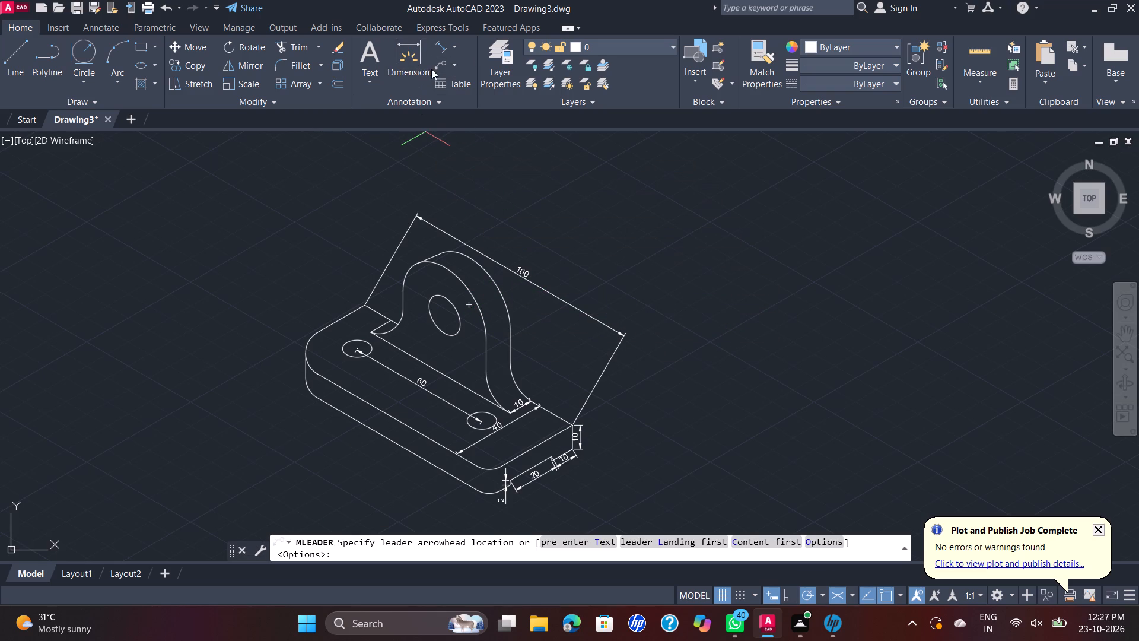
click(446, 61)
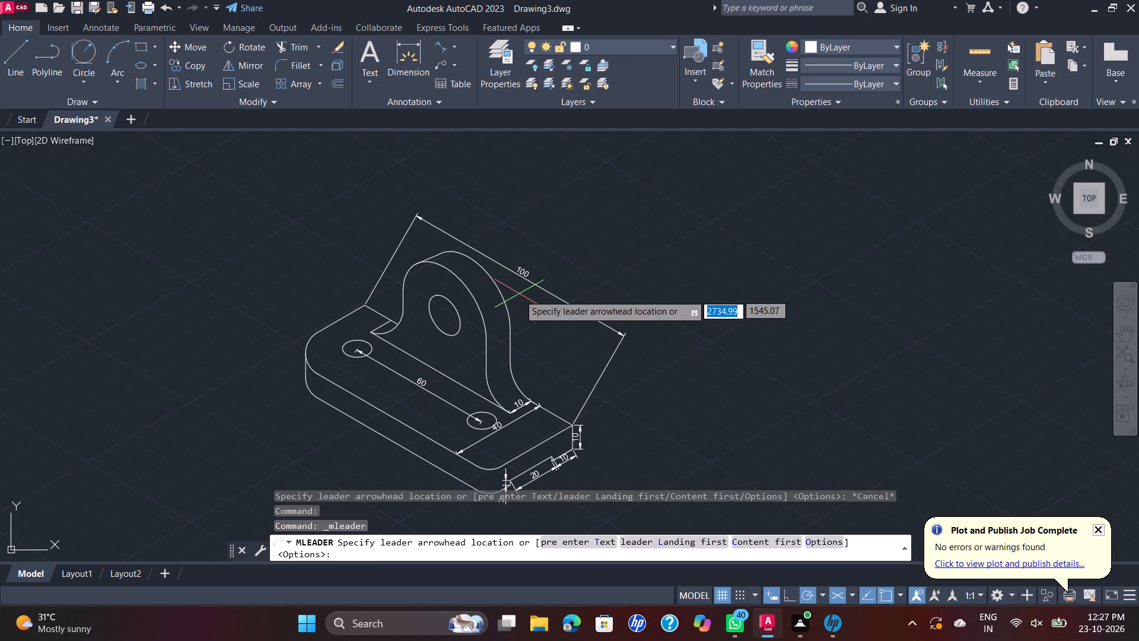
click(502, 292)
click(535, 298)
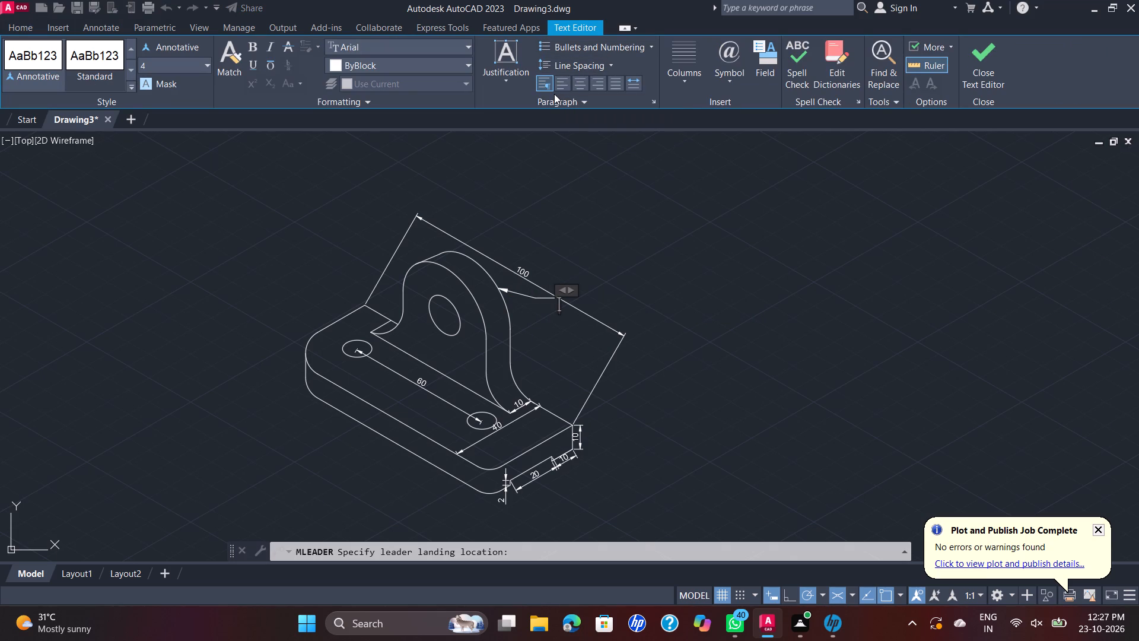
key(r)
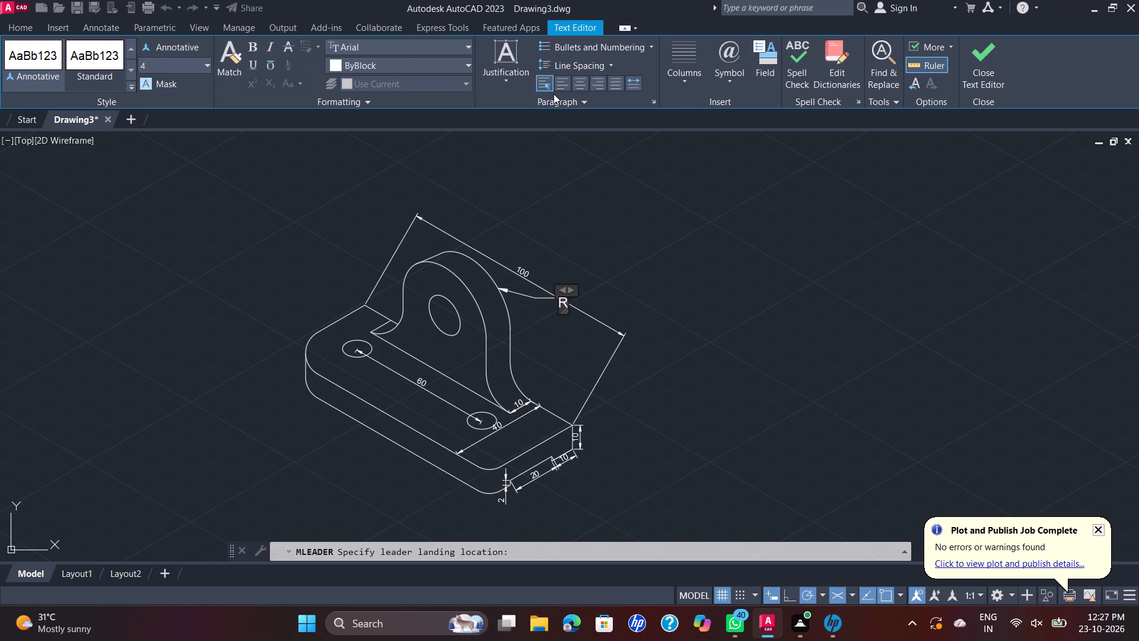
text(20)
click(553, 94)
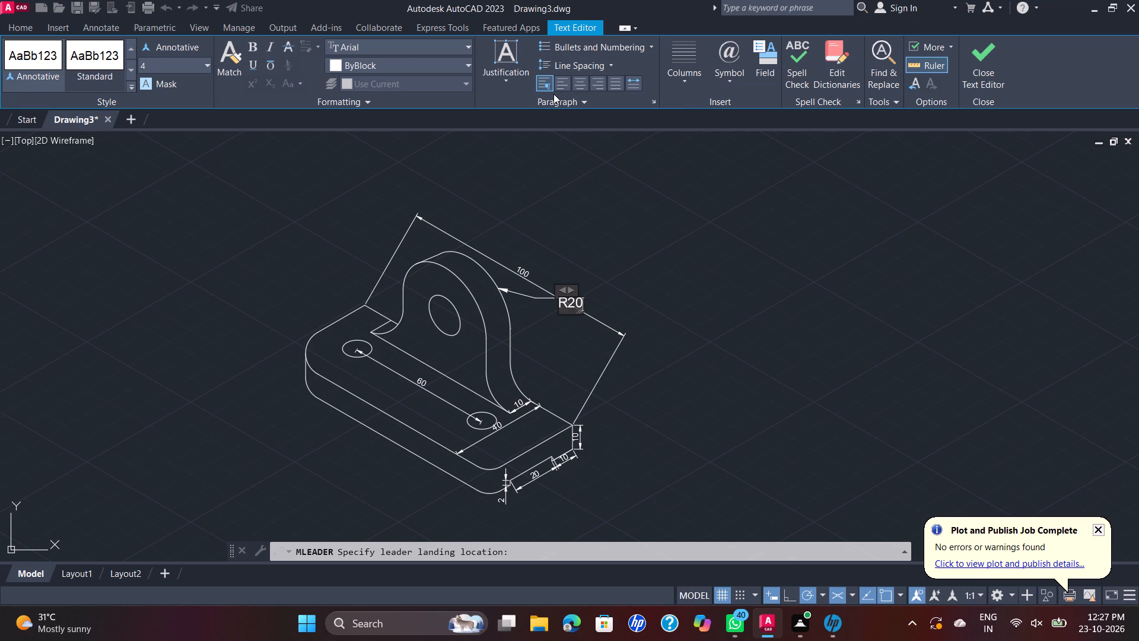
click(553, 94)
click(485, 223)
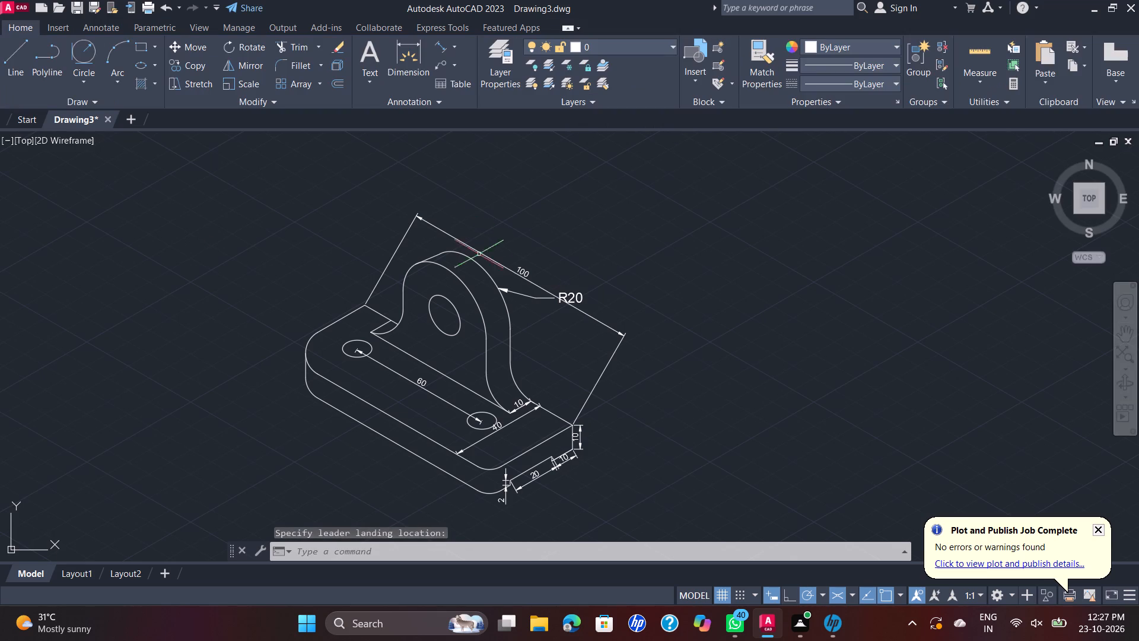
Add a multileader with the diameter symbol reading Ø15 pointing to the hole in the upright.
key(space)
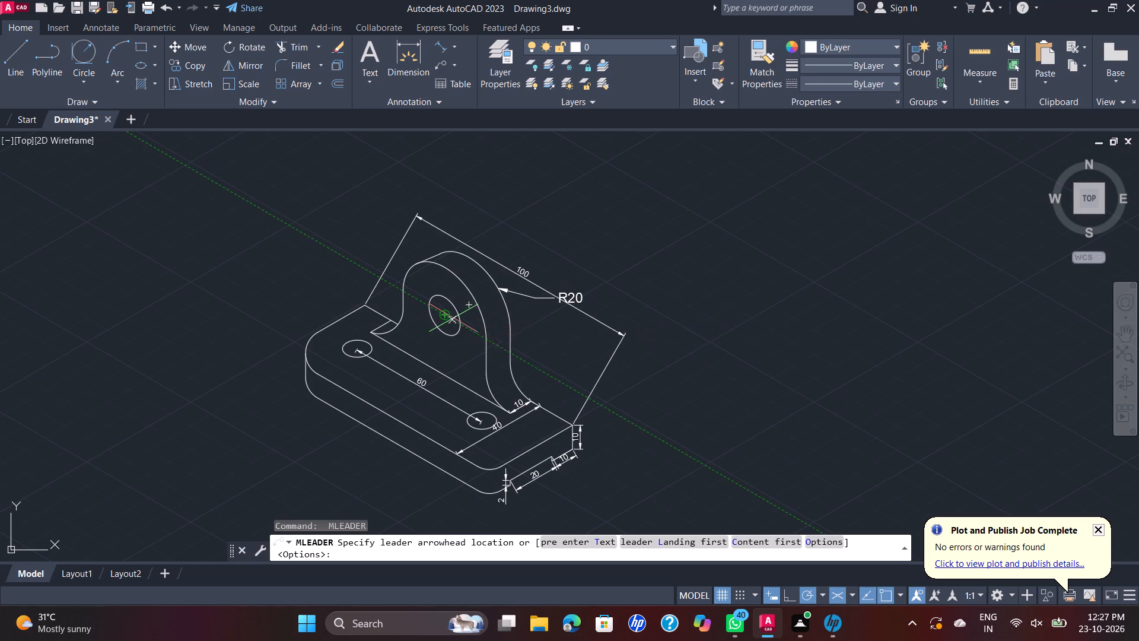
click(462, 319)
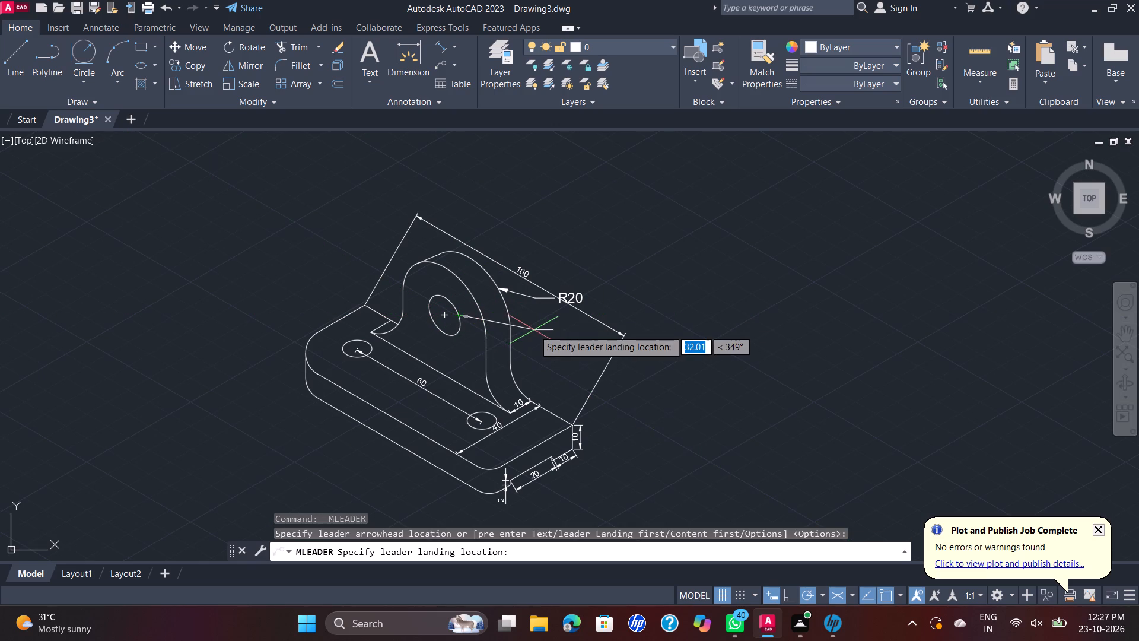
click(523, 320)
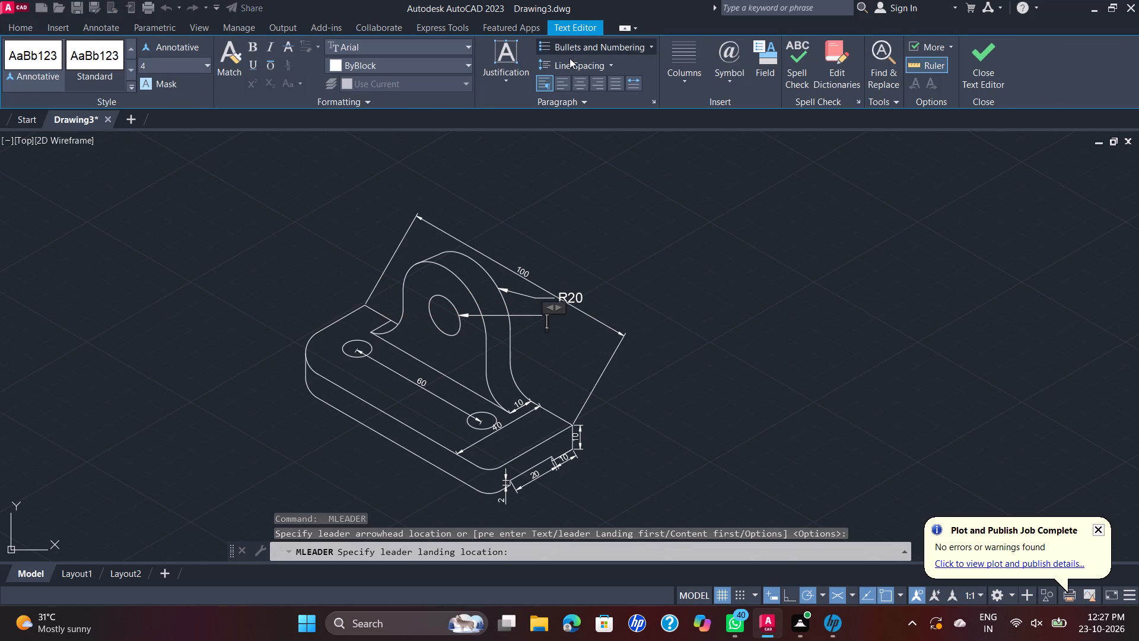
click(722, 85)
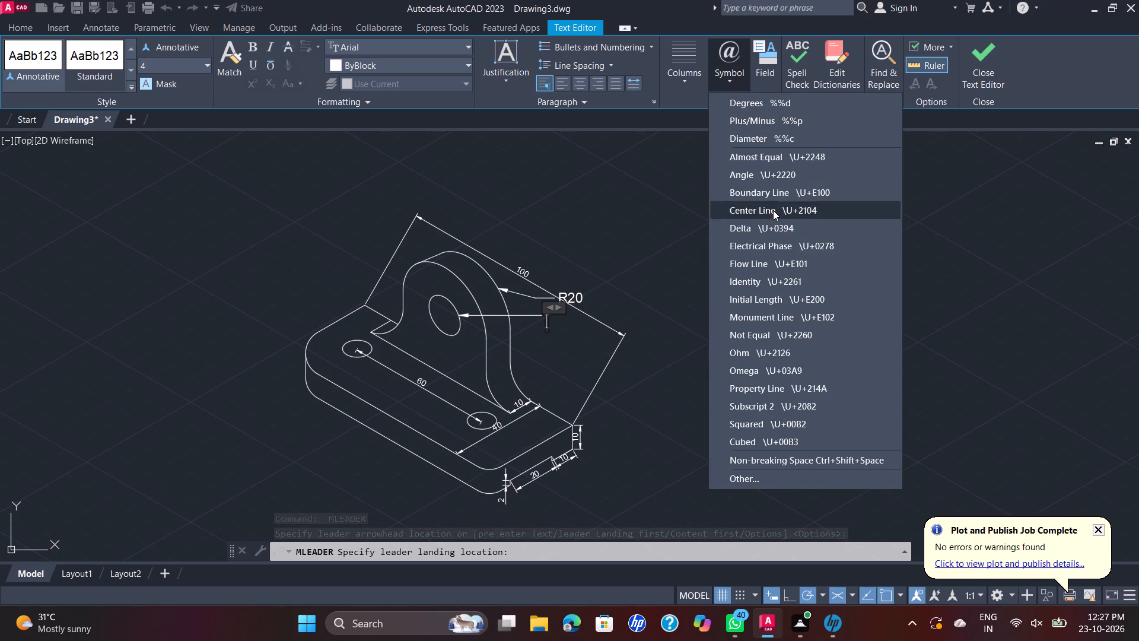
click(781, 144)
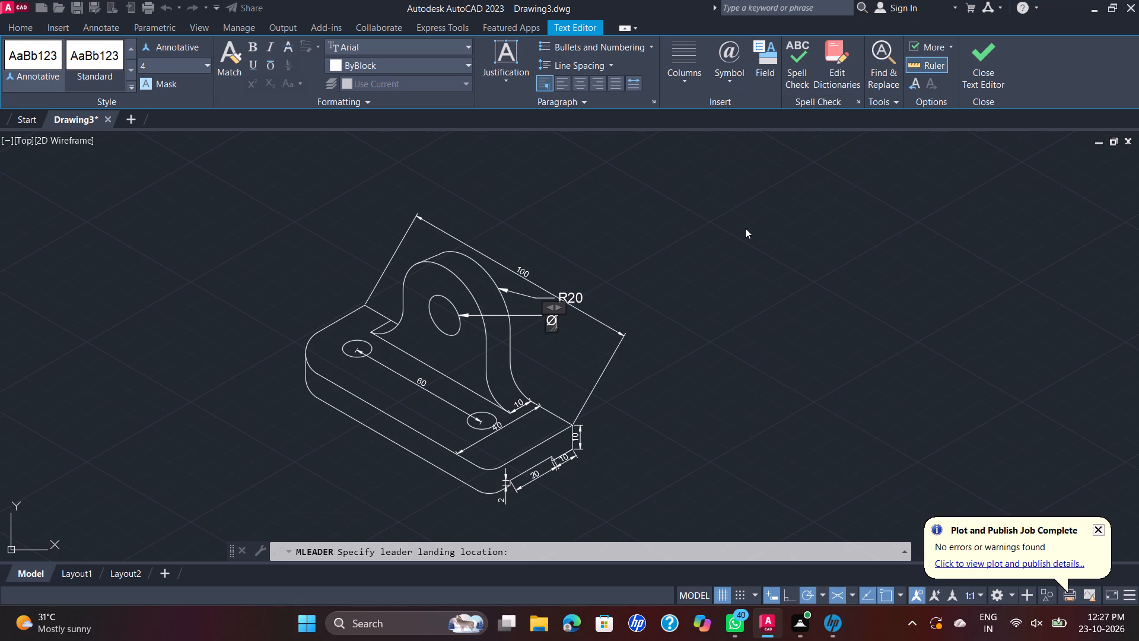
text(15)
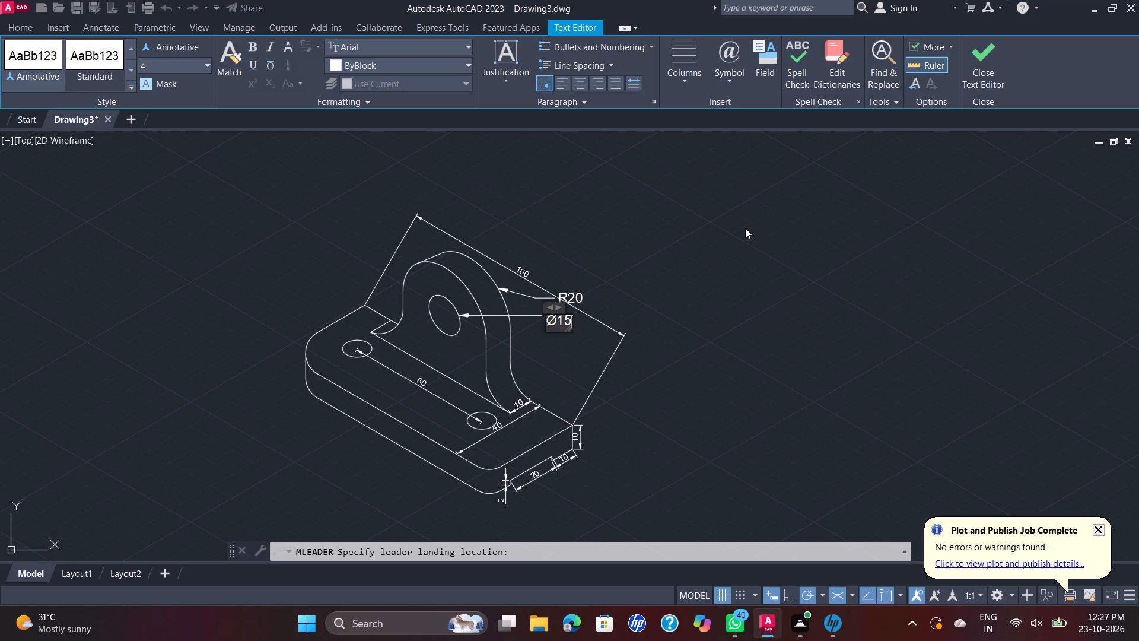
click(745, 228)
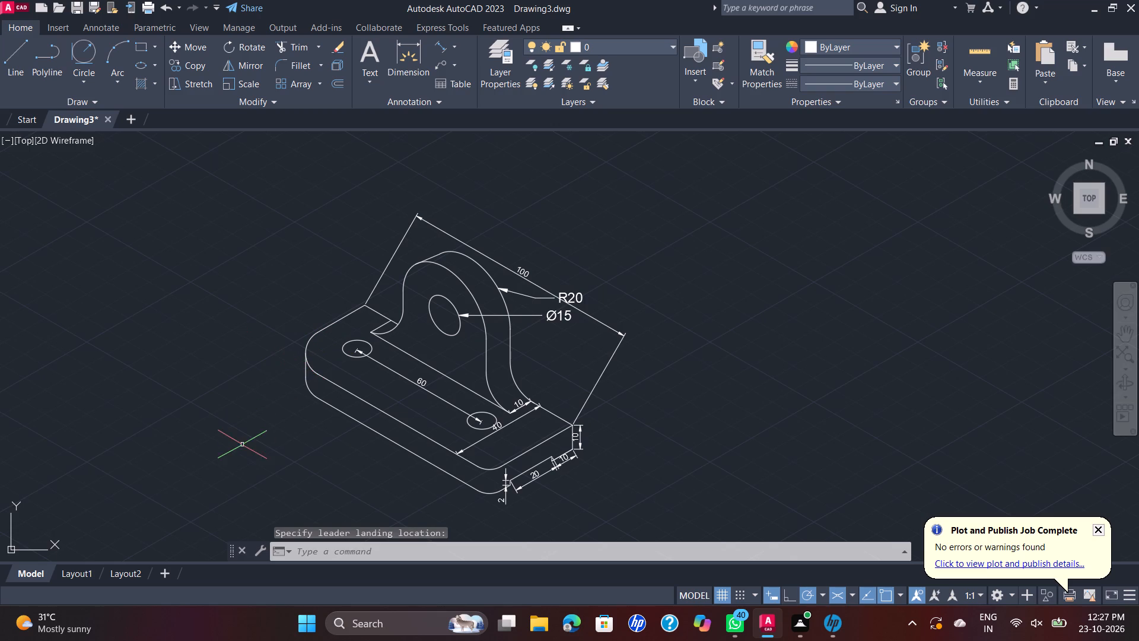
Add a multileader reading R10 pointing to the fillet arc where the upright's rear outline meets the base.
key(space)
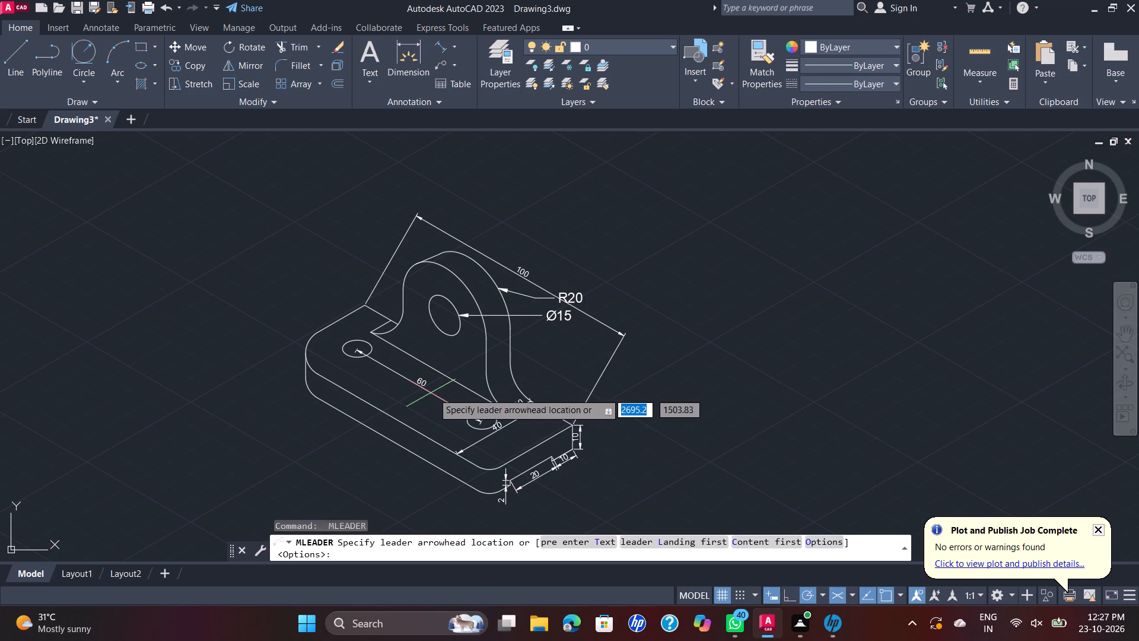
click(515, 373)
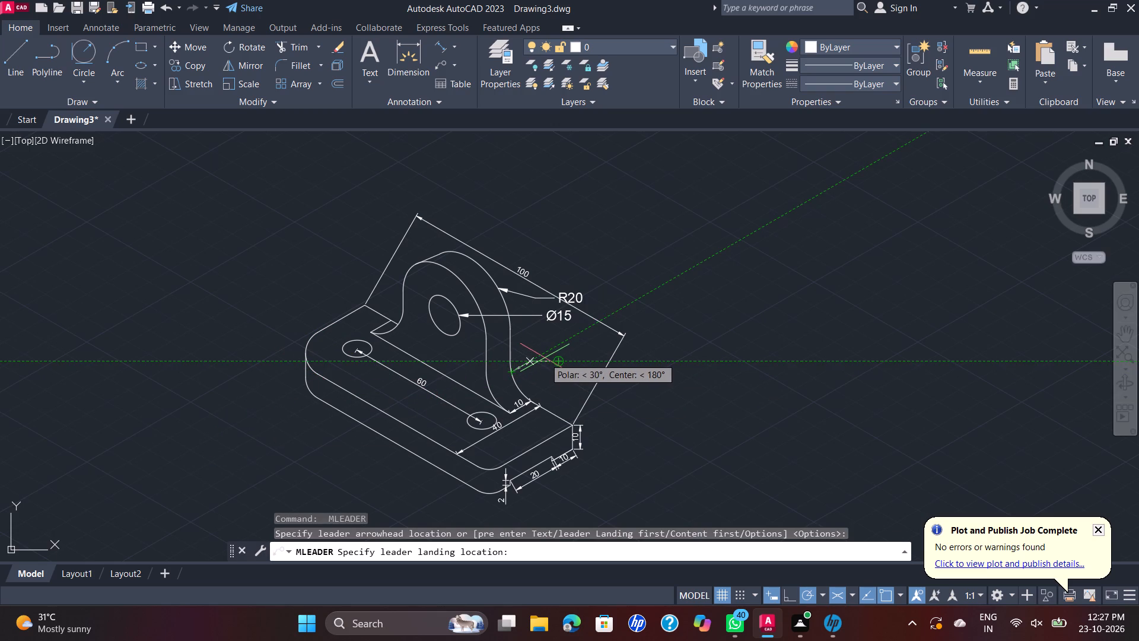
click(545, 358)
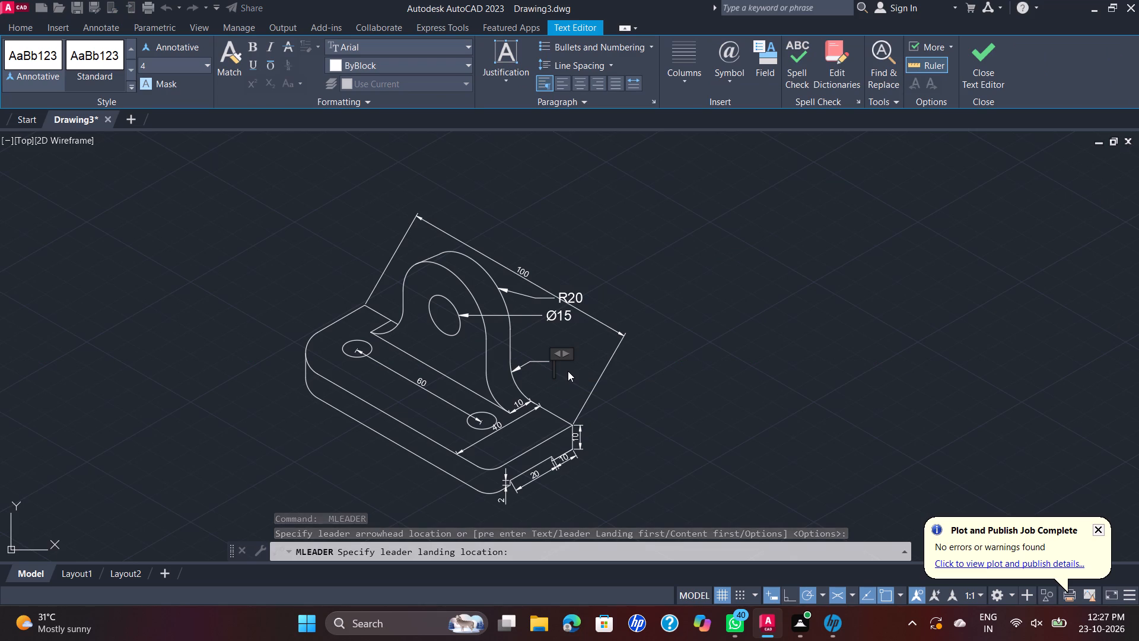
key(r)
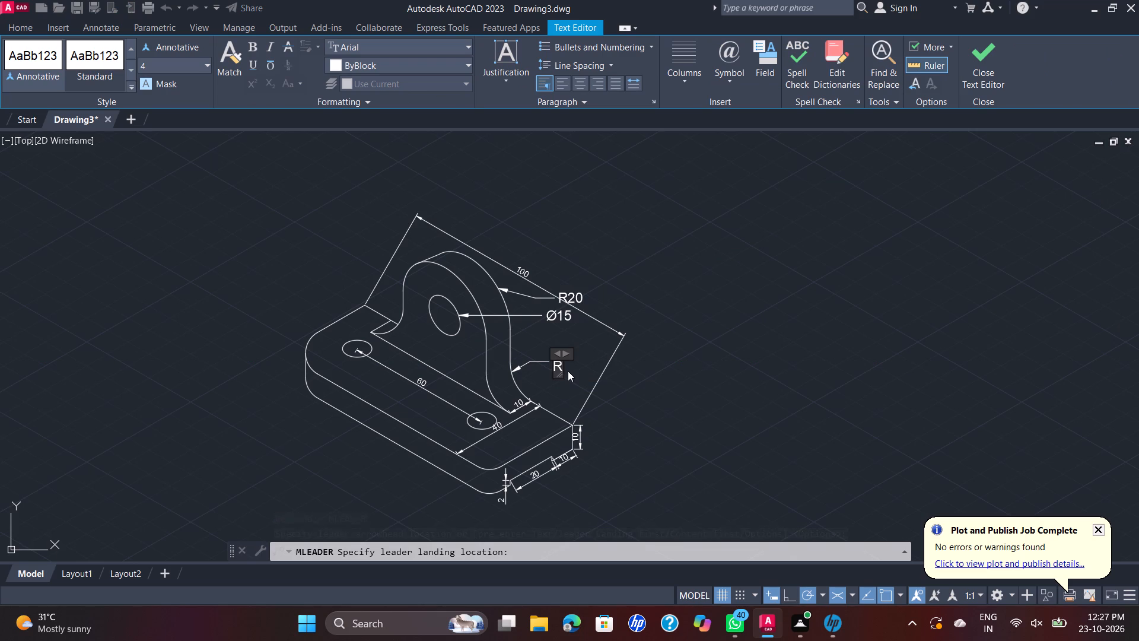
key(1)
key(0)
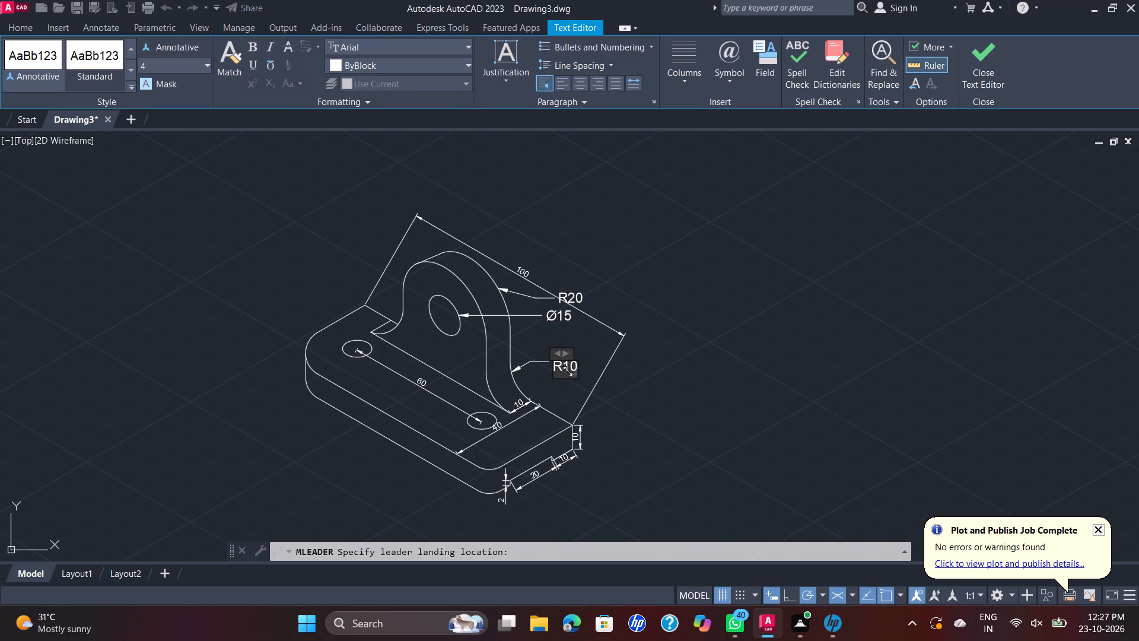
click(568, 371)
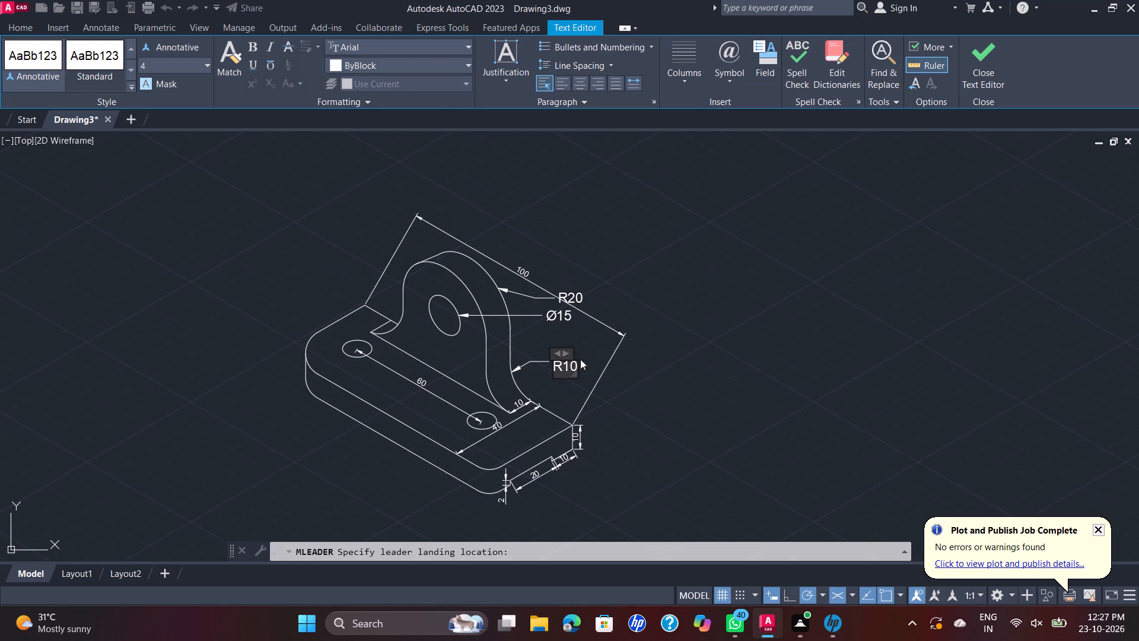
click(589, 348)
Add a multileader with the diameter symbol reading Ø10 pointing to the base hole nearest the 40 width dimension.
key(space)
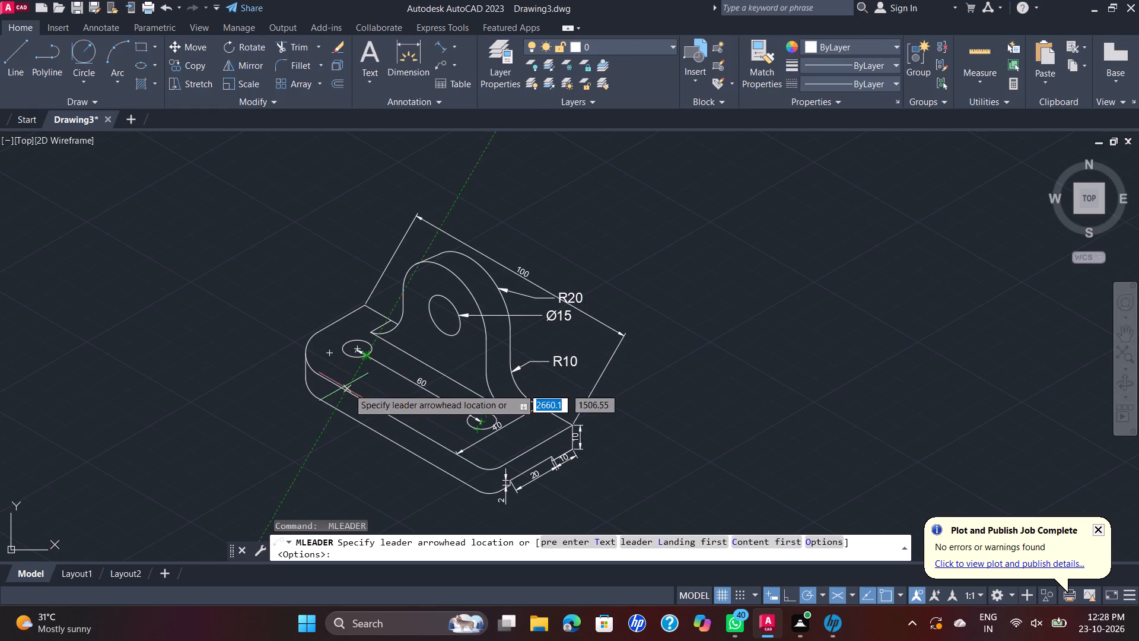
scroll(482, 434, up, 2)
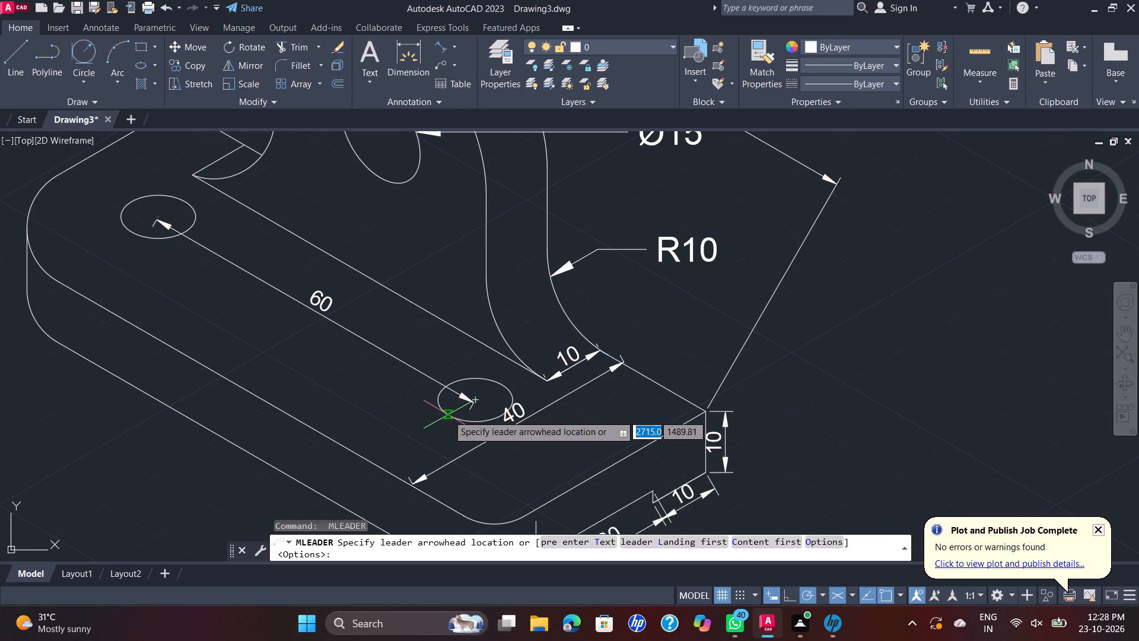
click(445, 415)
click(410, 403)
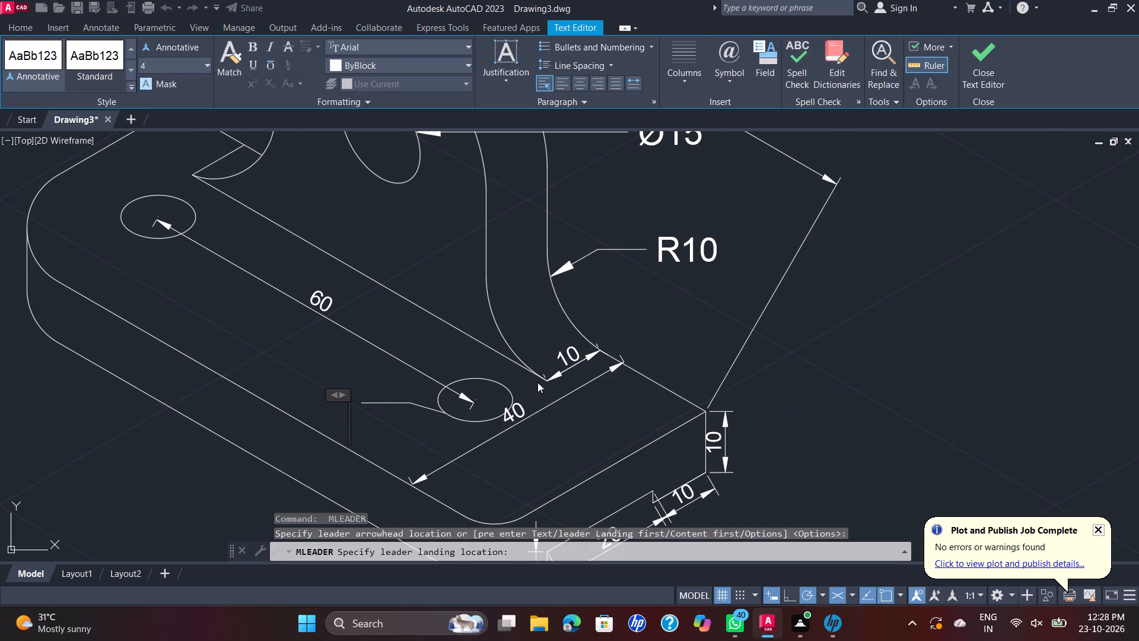
click(716, 84)
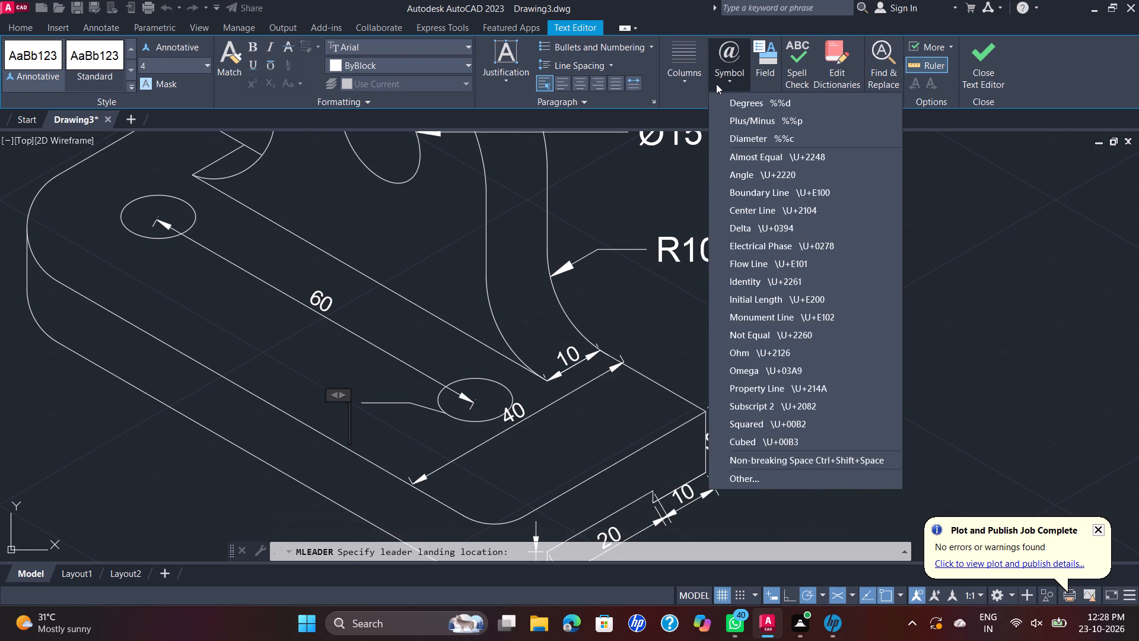
click(778, 142)
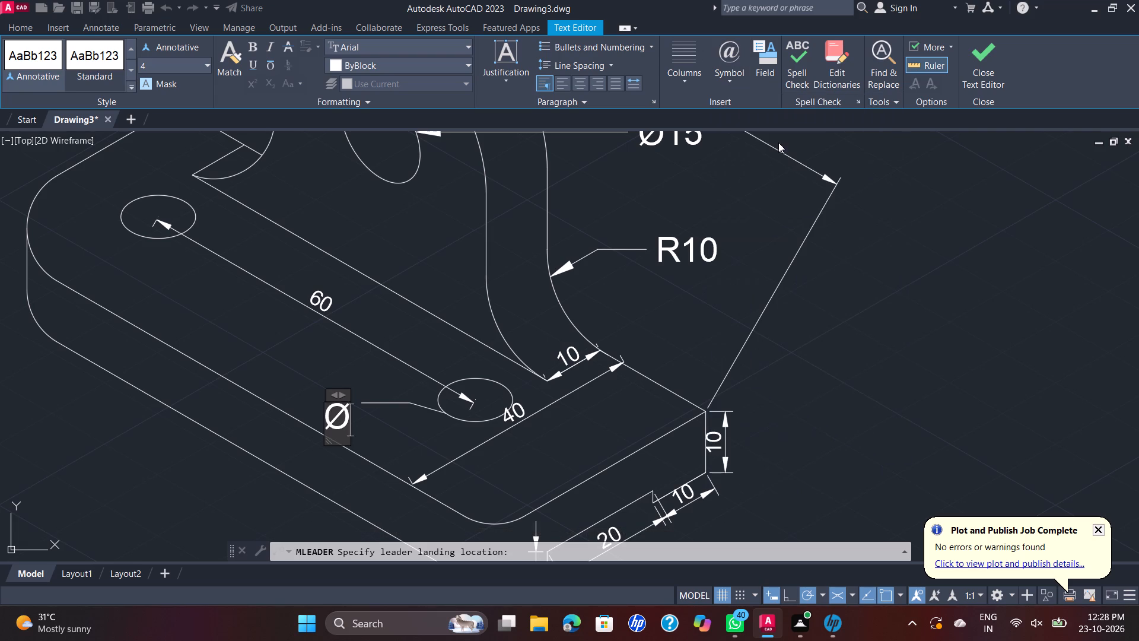
scroll(571, 390, down, 4)
scroll(528, 408, up, 2)
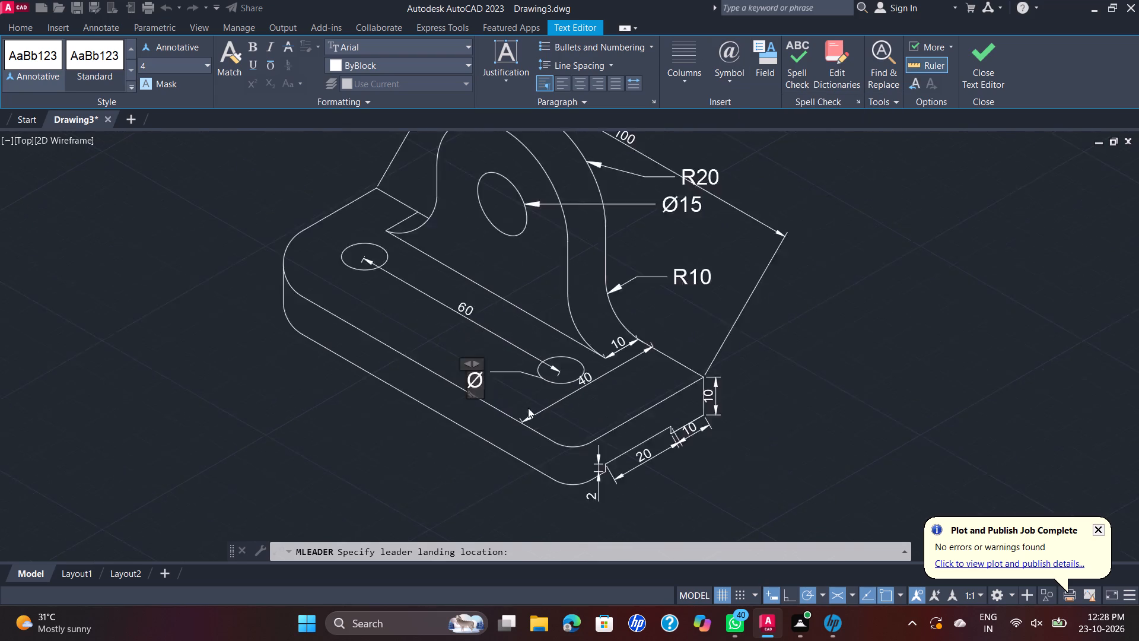
scroll(528, 408, up, 2)
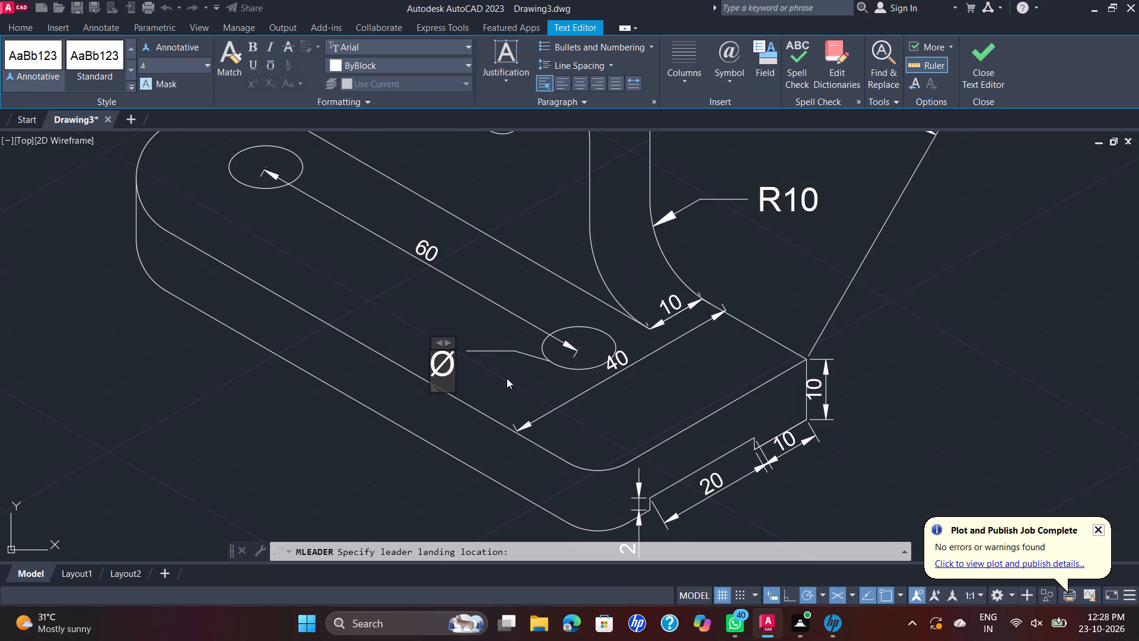
key(1)
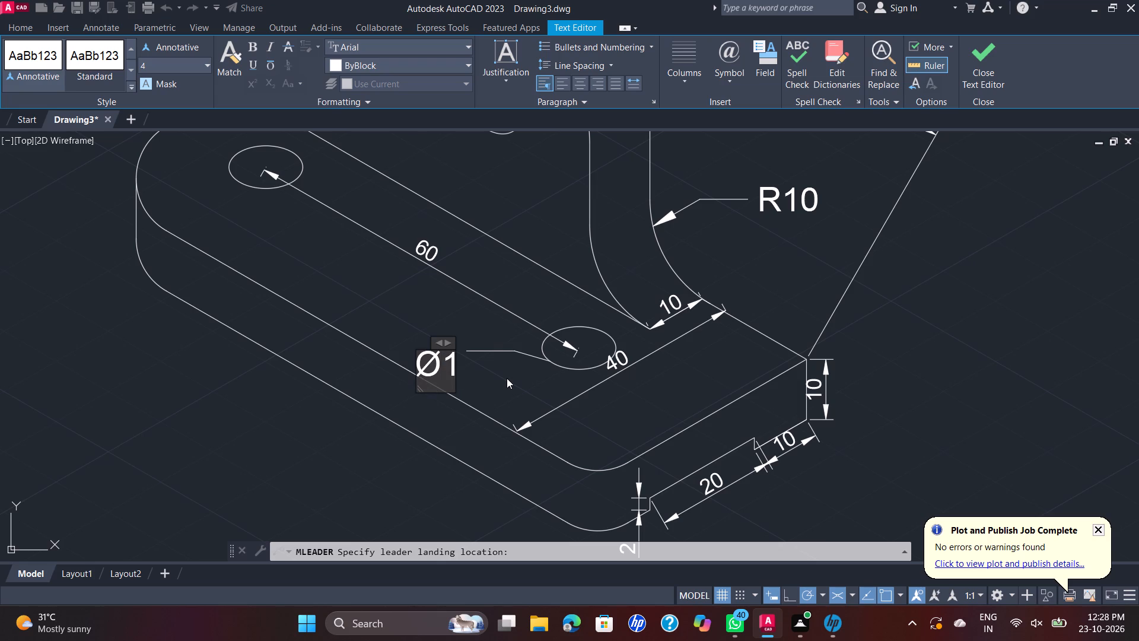
key(0)
key(Return)
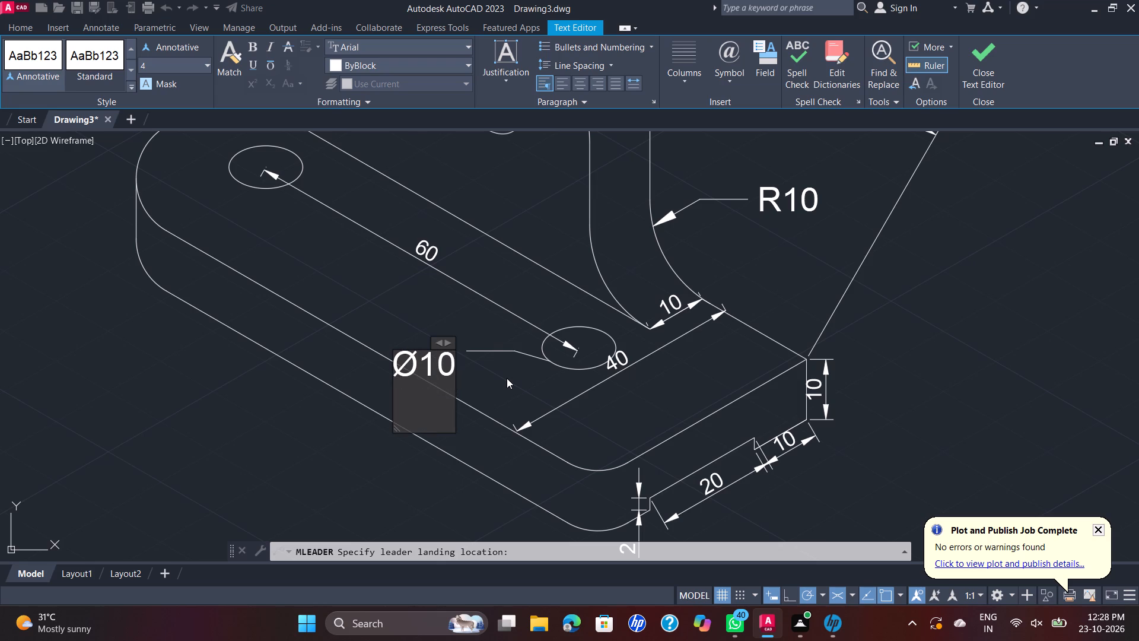
key(BackSpace)
click(507, 378)
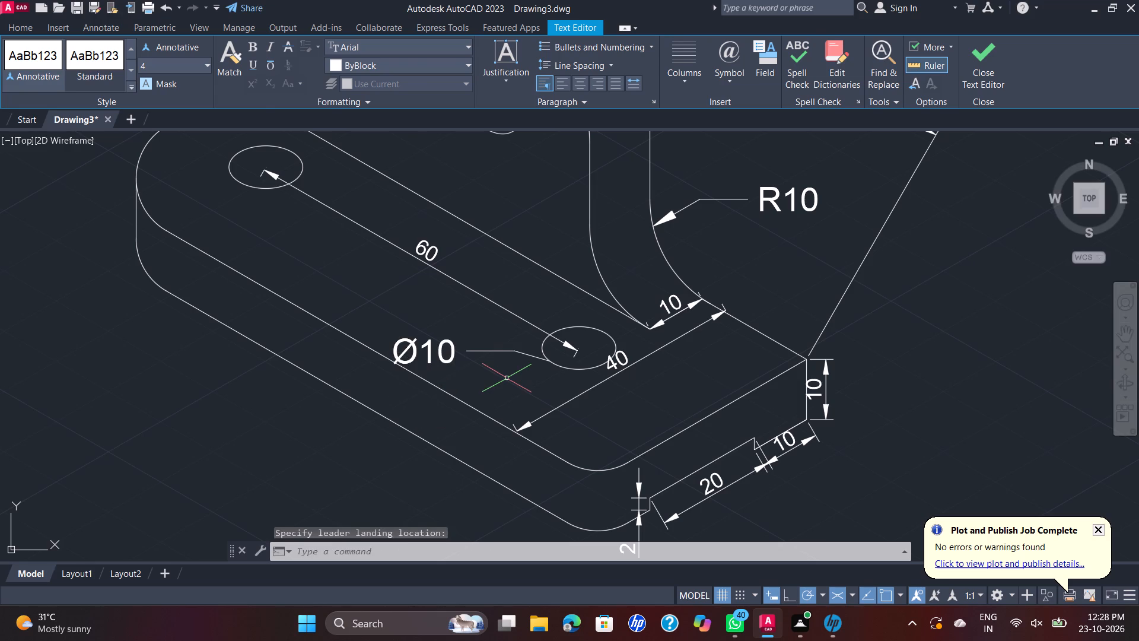
scroll(509, 380, down, 3)
middle_drag(682, 352, 636, 363)
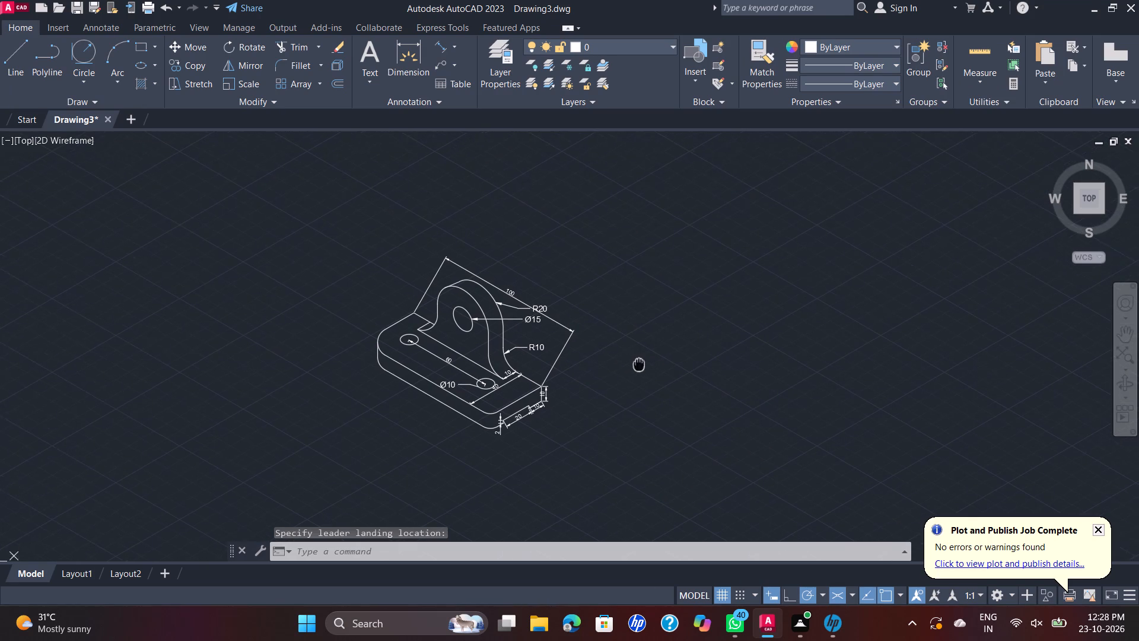
Save the drawing in the Documents folder under the name D 58.
middle_drag(636, 363, 633, 363)
scroll(553, 306, up, 1)
middle_drag(559, 307, 610, 302)
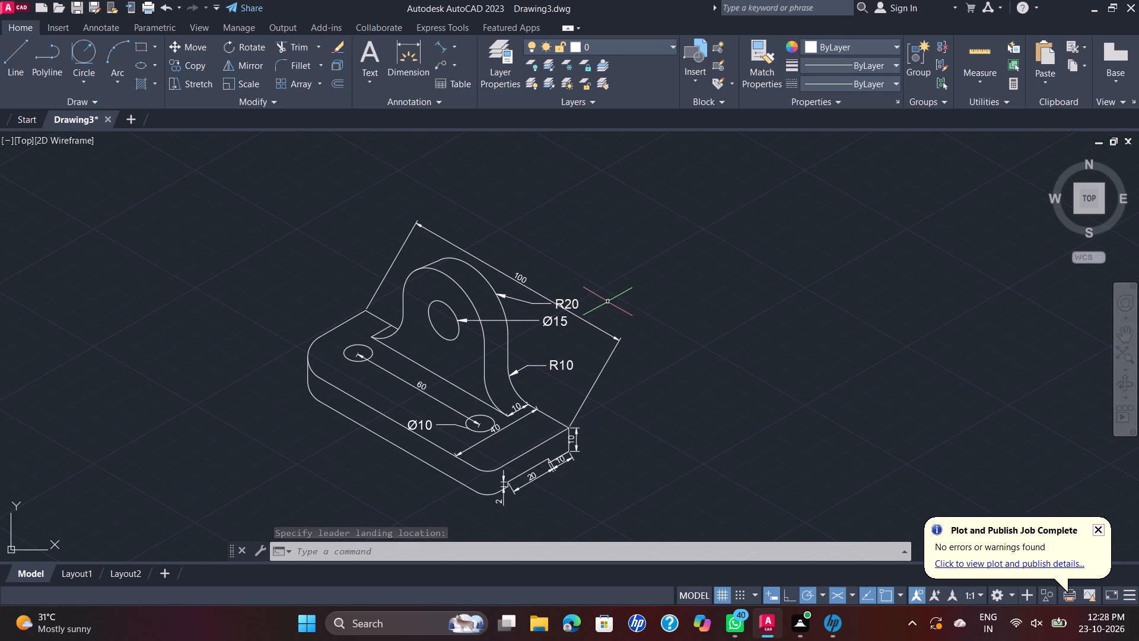
key(ctrl+s)
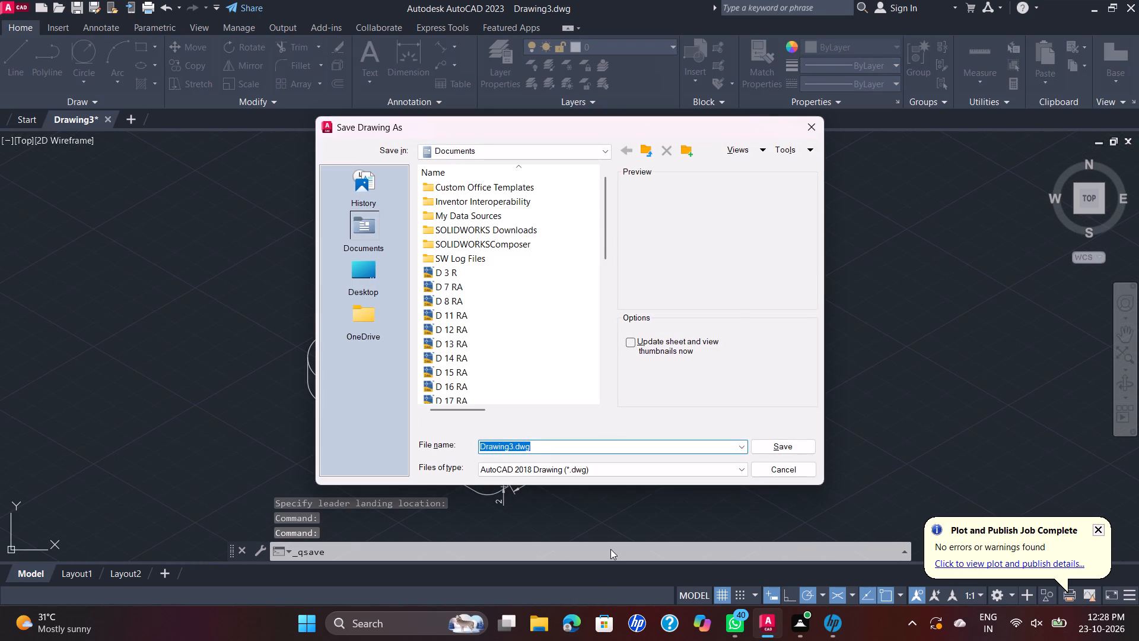
text(D)
key(space)
text(58)
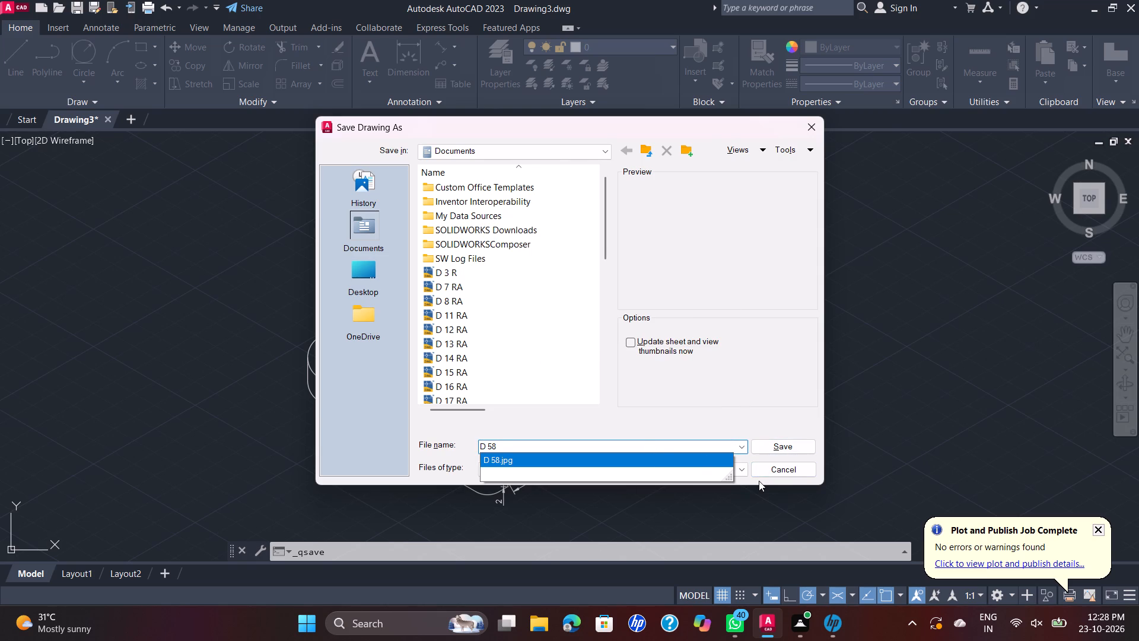
key(Return)
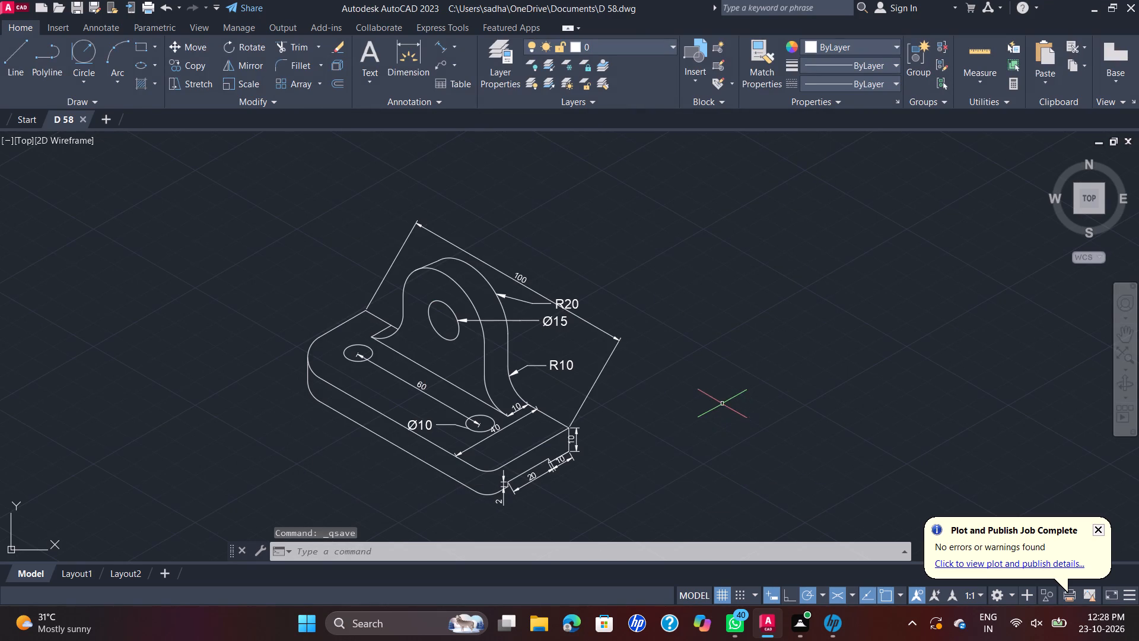
Set up a plot using DWG To PDF.pc3 in landscape orientation, with a window plot area enclosing the whole dimensioned bracket.
scroll(721, 404, down, 1)
middle_drag(620, 315, 614, 299)
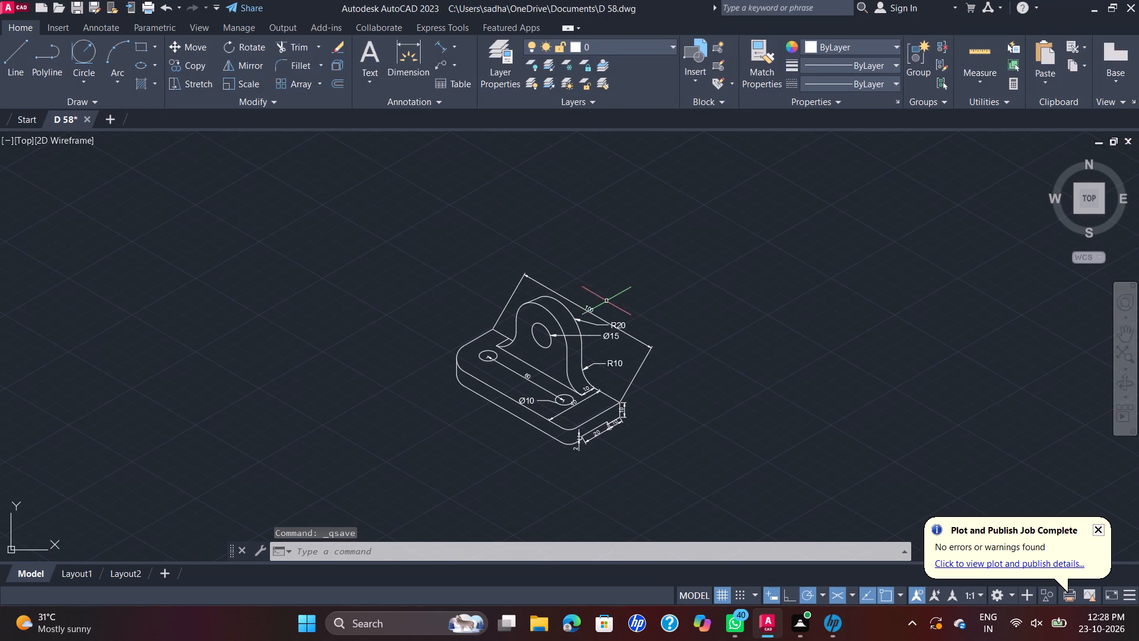
text(PLOT)
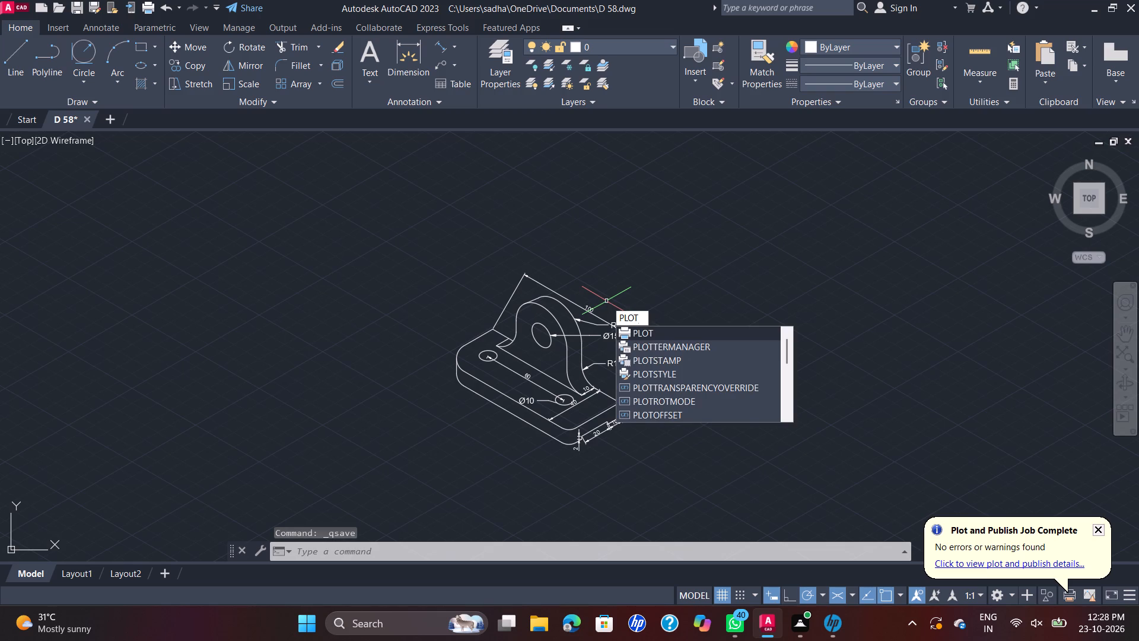
key(Return)
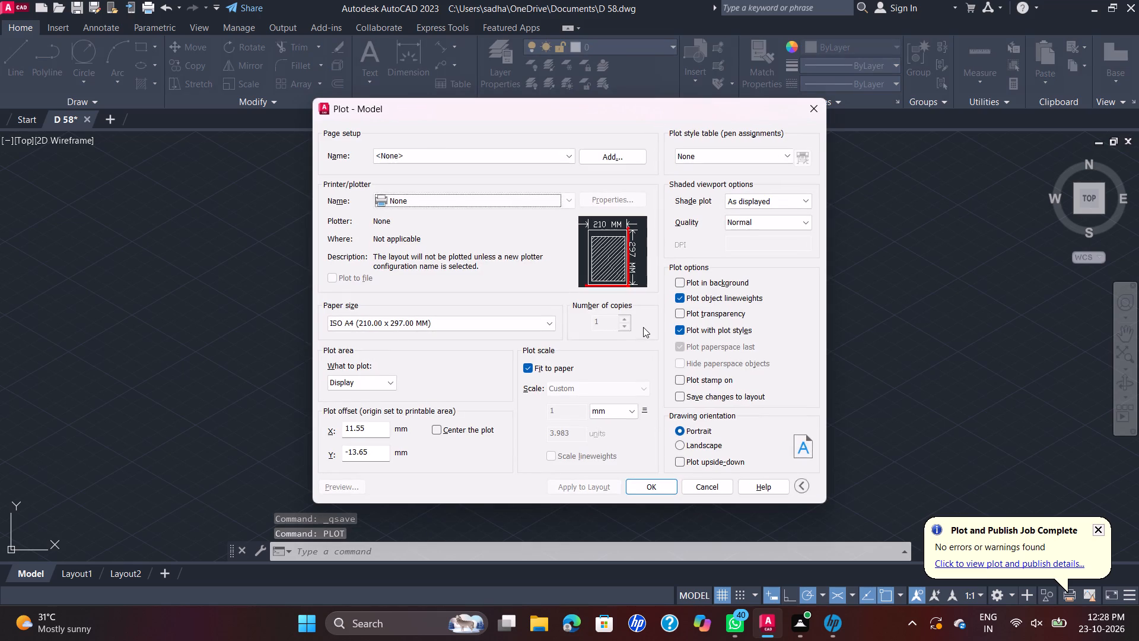
click(564, 197)
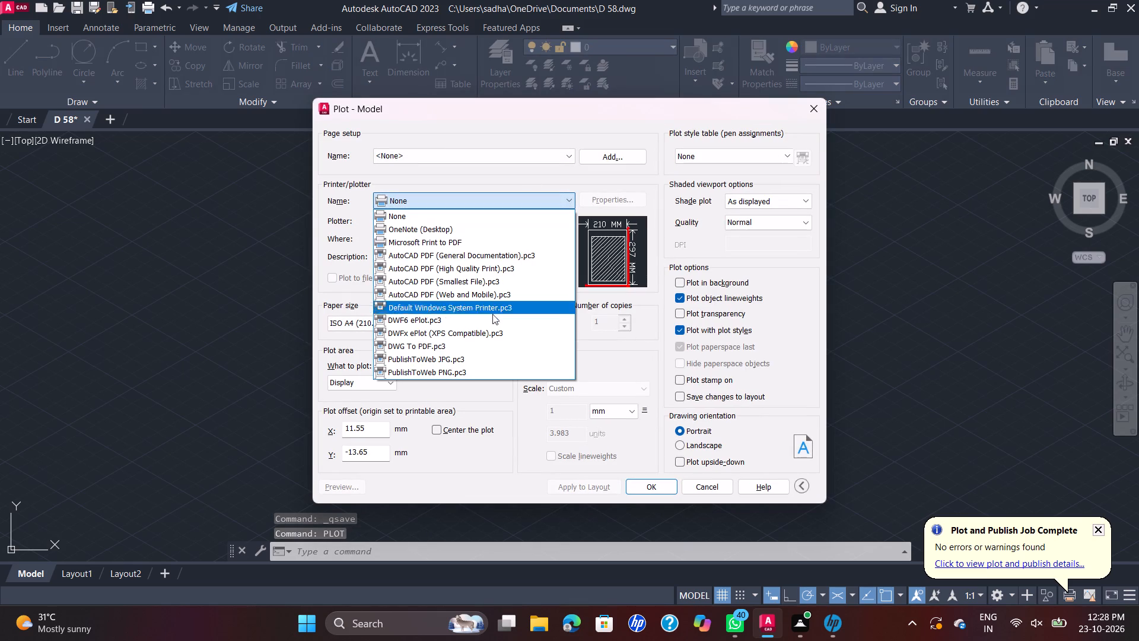
click(511, 352)
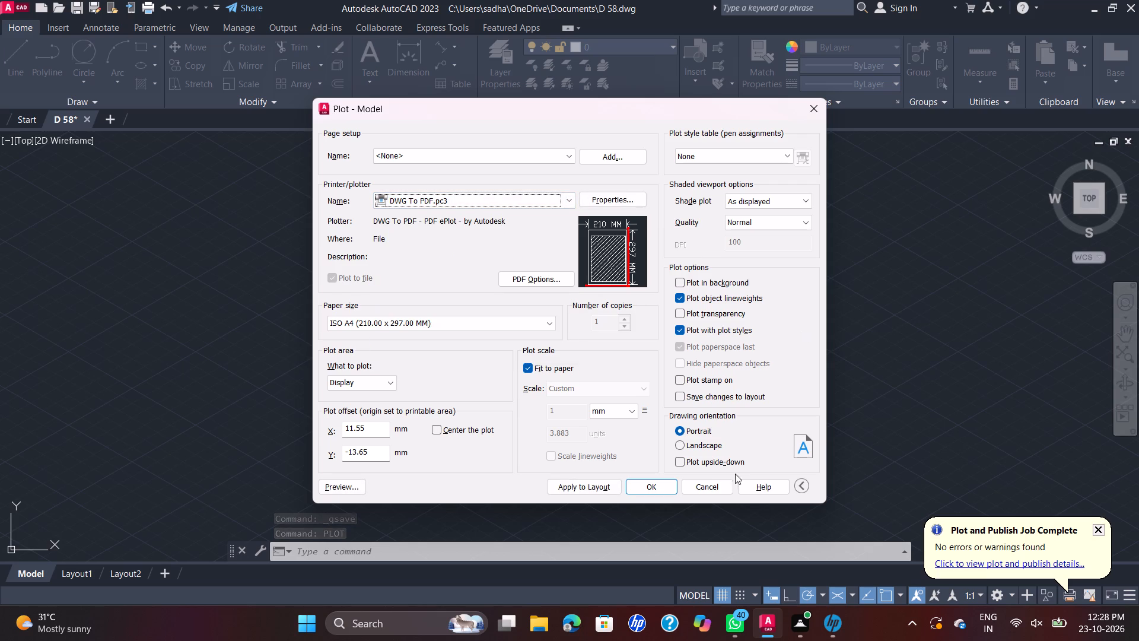
click(682, 446)
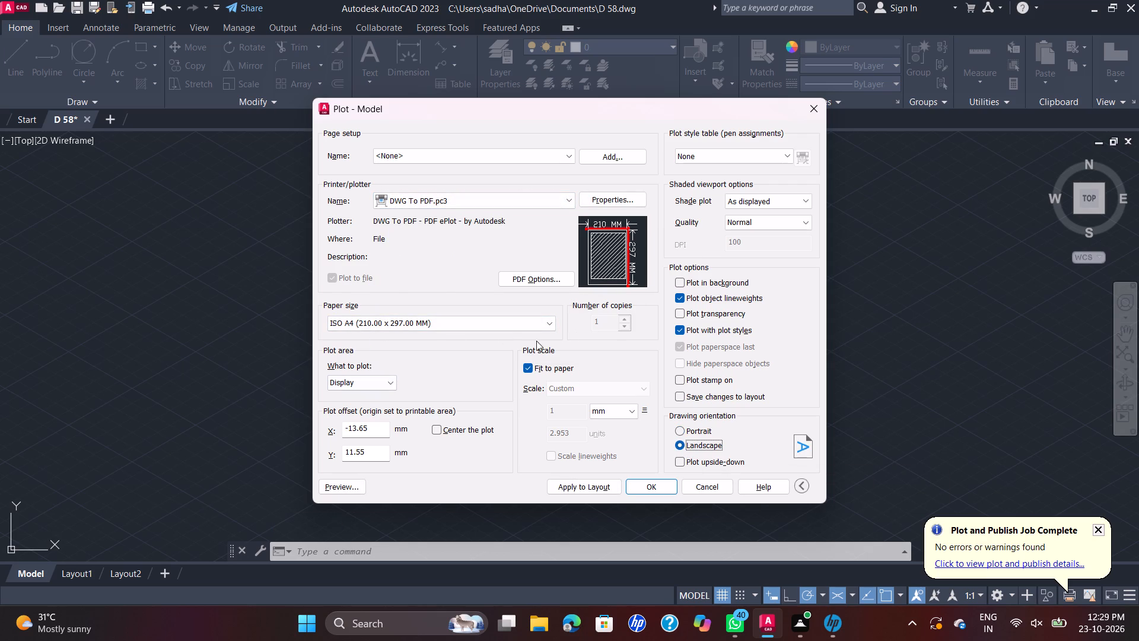
click(393, 386)
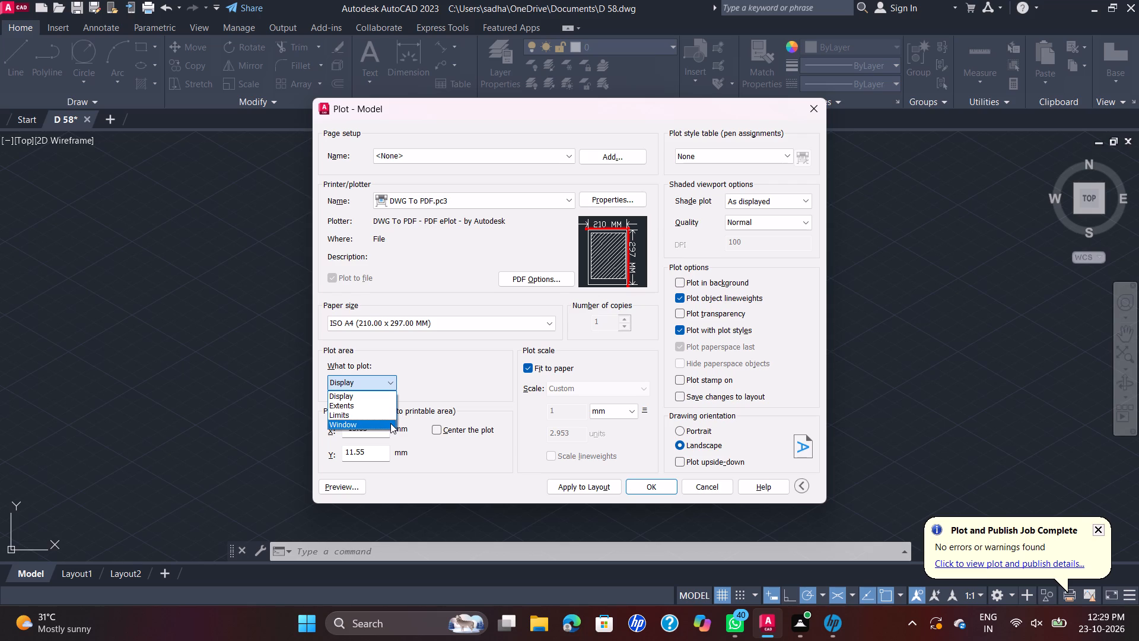
click(389, 423)
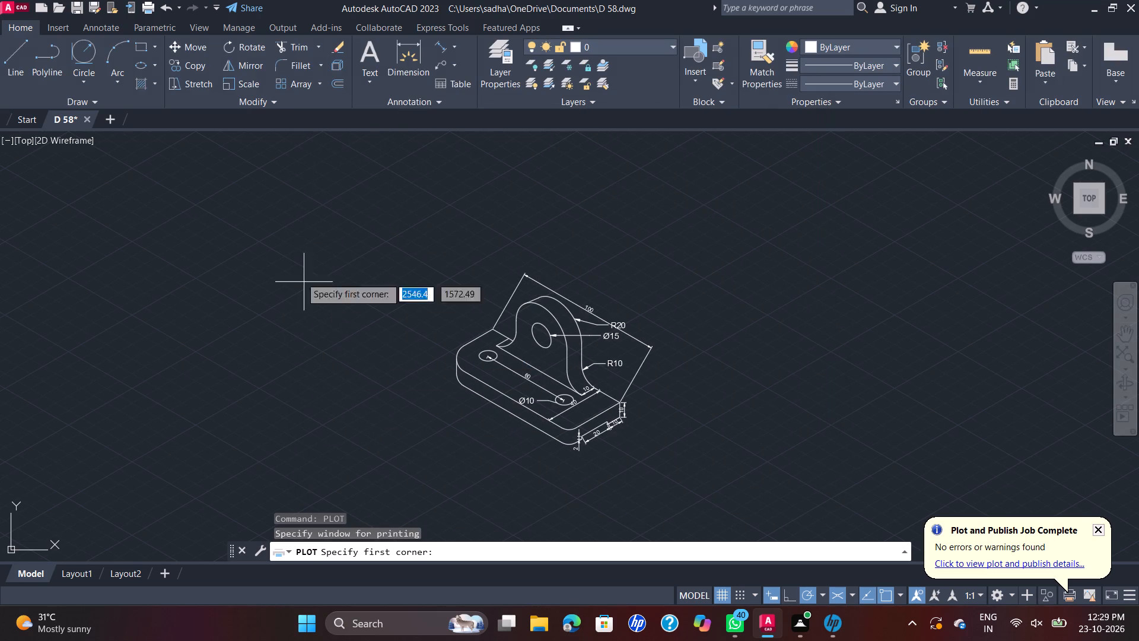
click(265, 209)
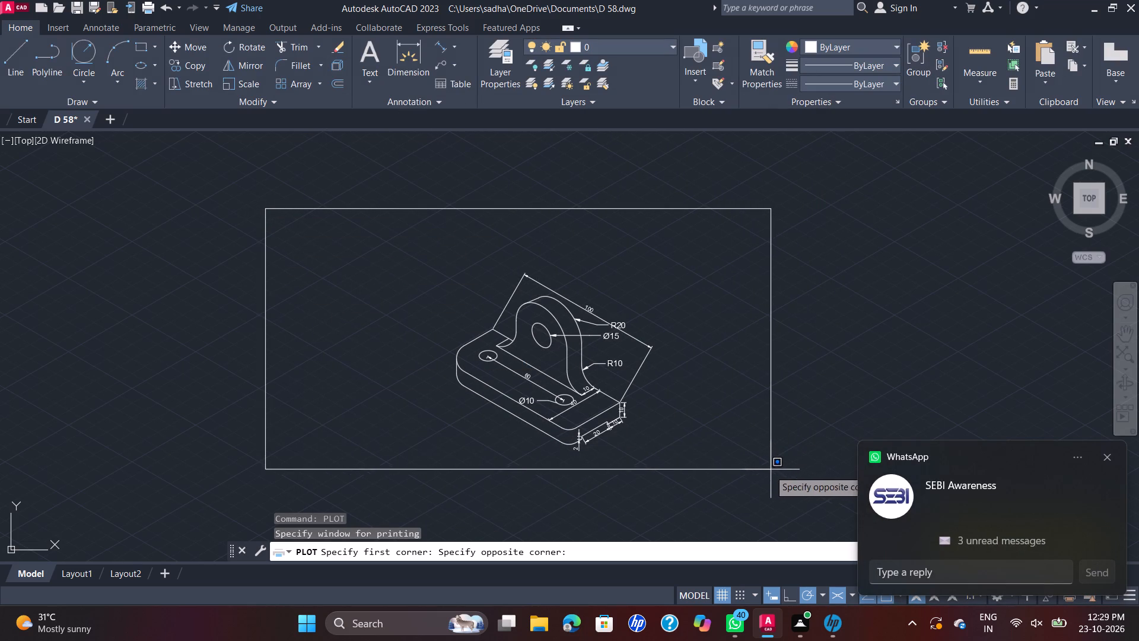
click(755, 481)
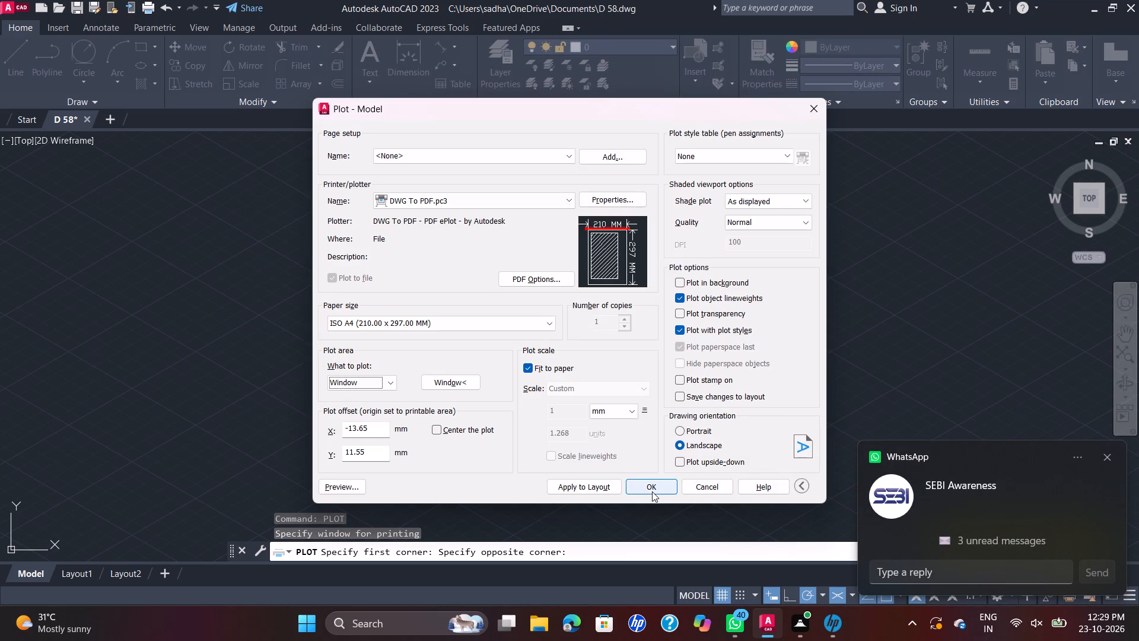
Plot the drawing to the PDF file D 58-Model.pdf in the Documents folder and dismiss the viewer message.
click(651, 491)
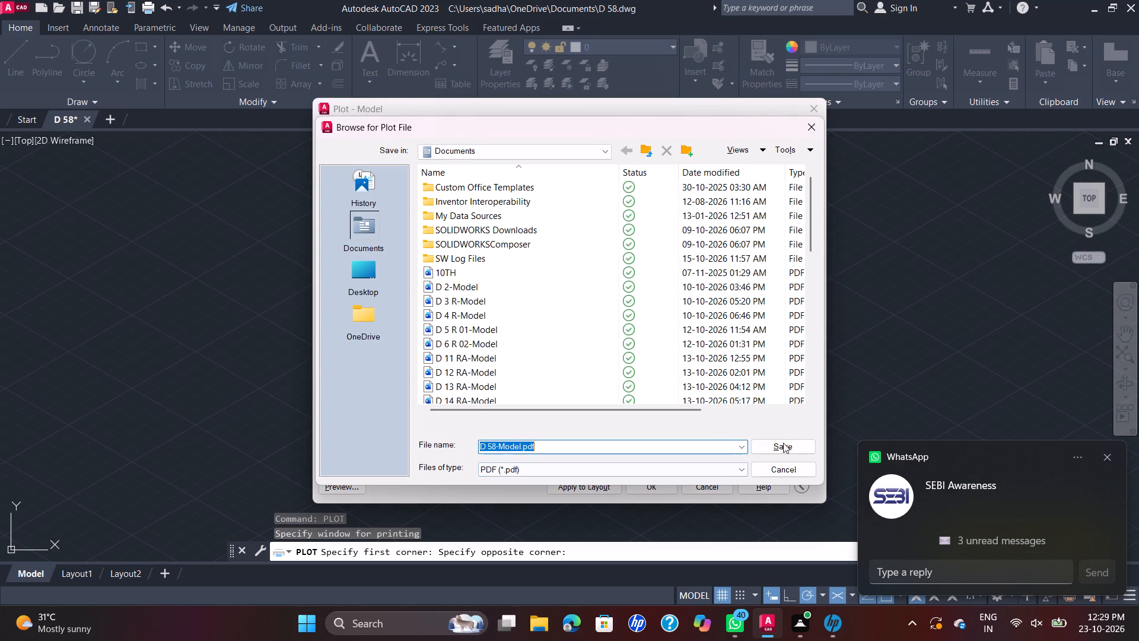
click(778, 445)
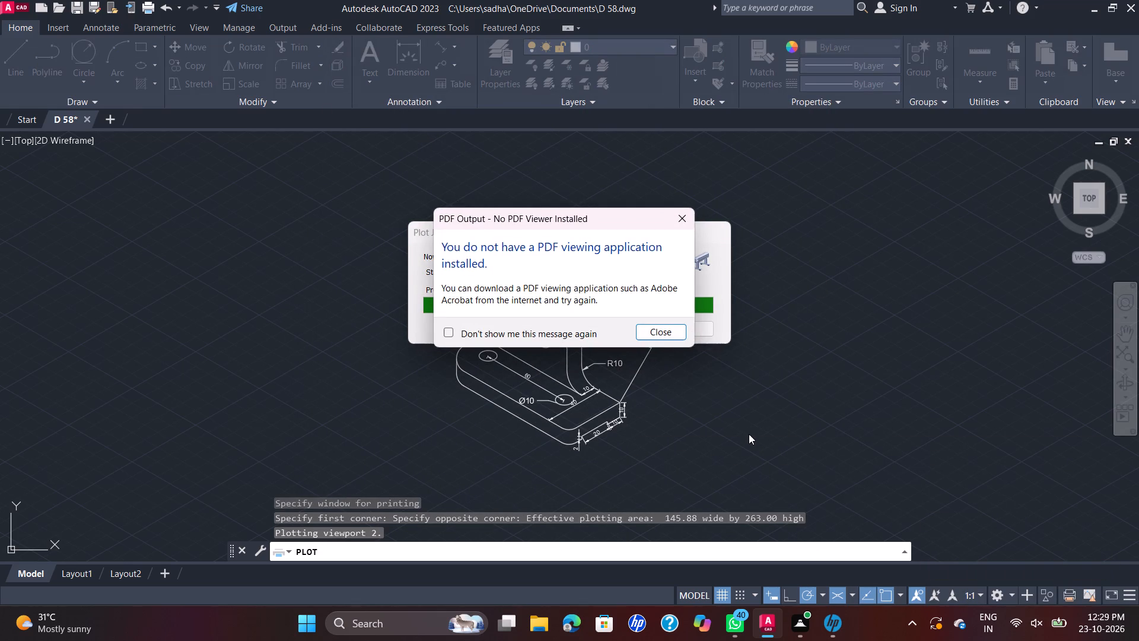
click(657, 337)
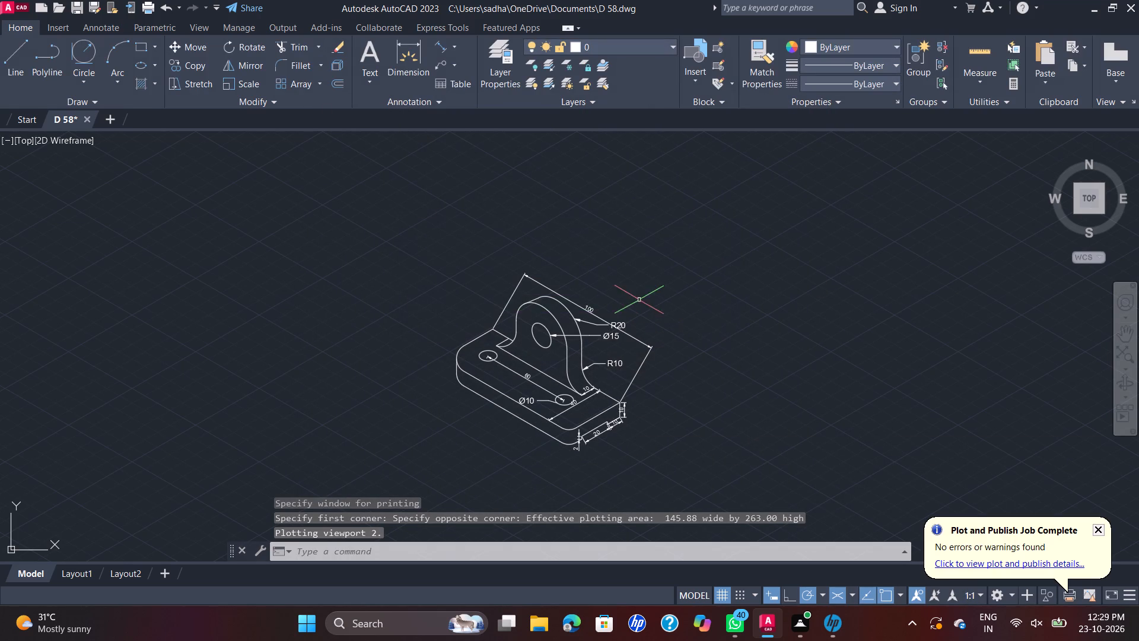